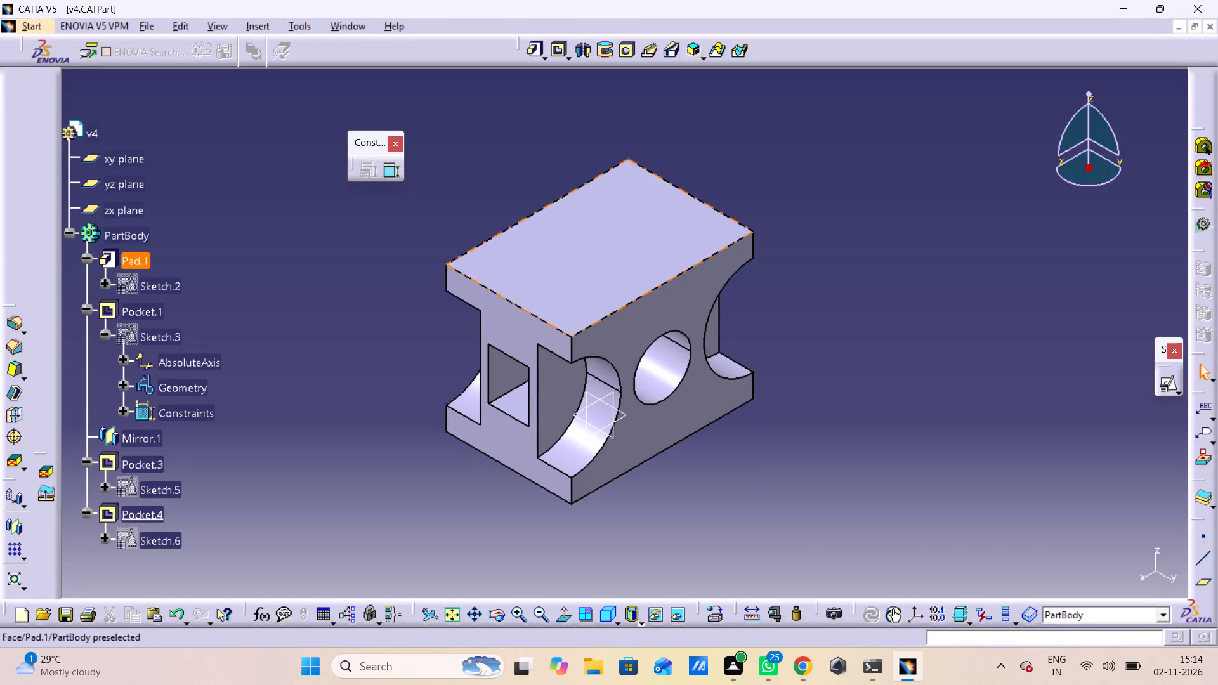
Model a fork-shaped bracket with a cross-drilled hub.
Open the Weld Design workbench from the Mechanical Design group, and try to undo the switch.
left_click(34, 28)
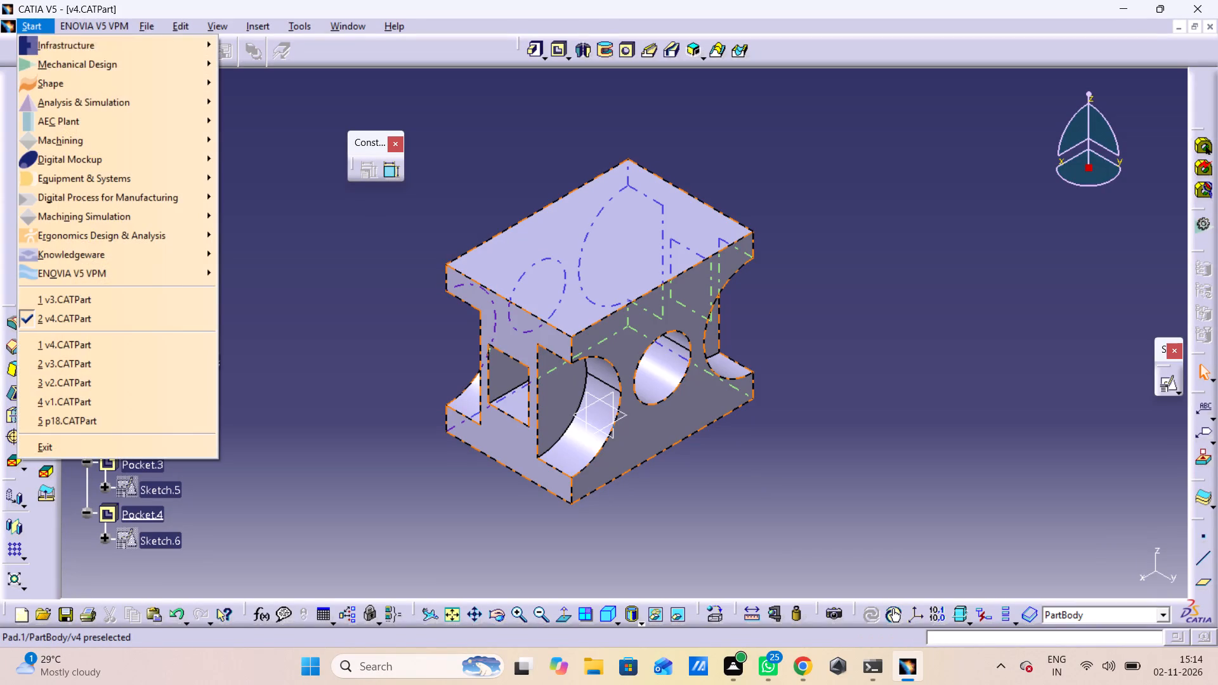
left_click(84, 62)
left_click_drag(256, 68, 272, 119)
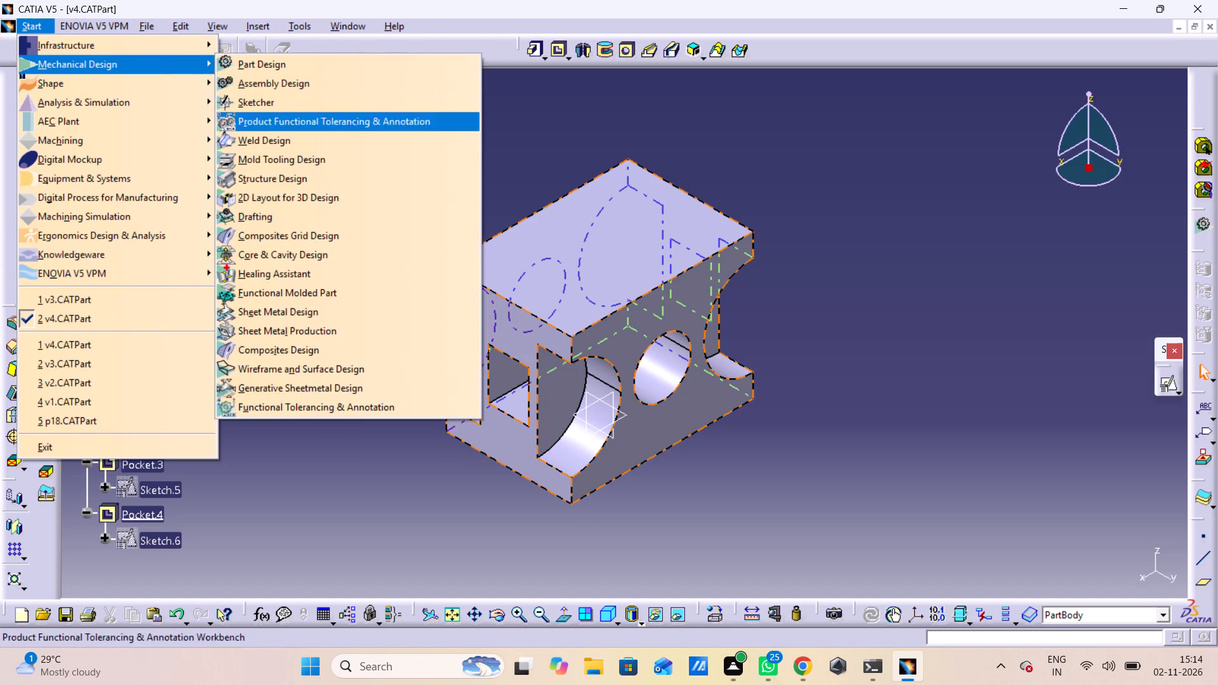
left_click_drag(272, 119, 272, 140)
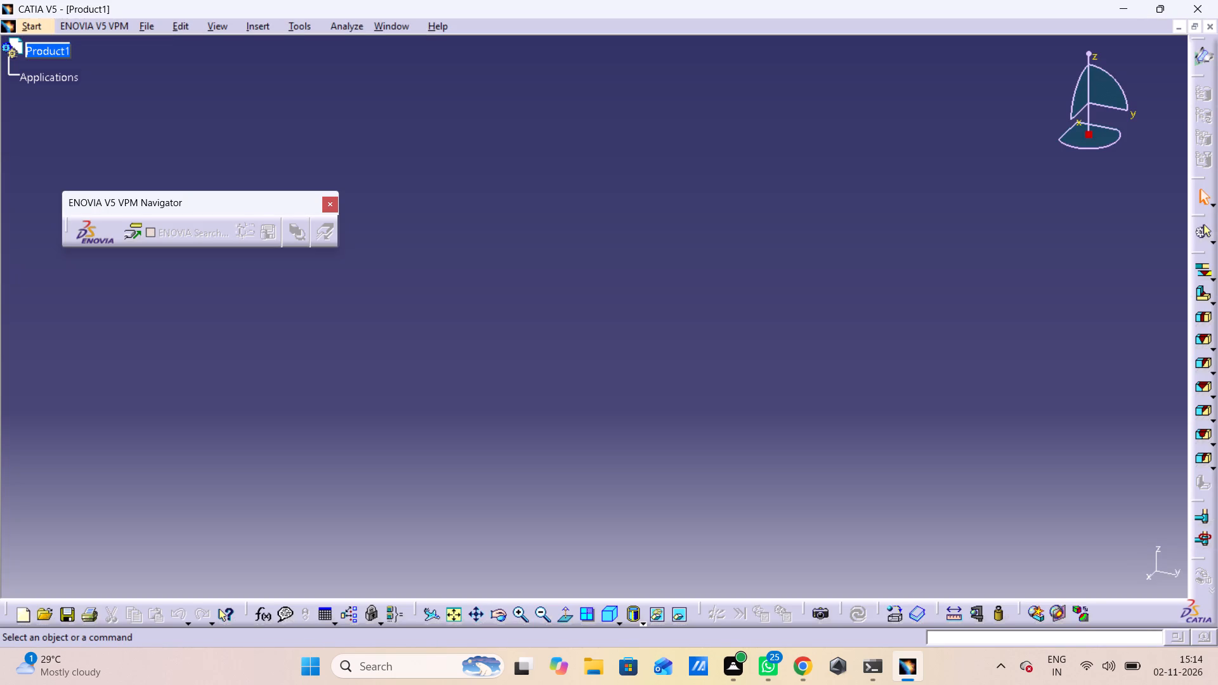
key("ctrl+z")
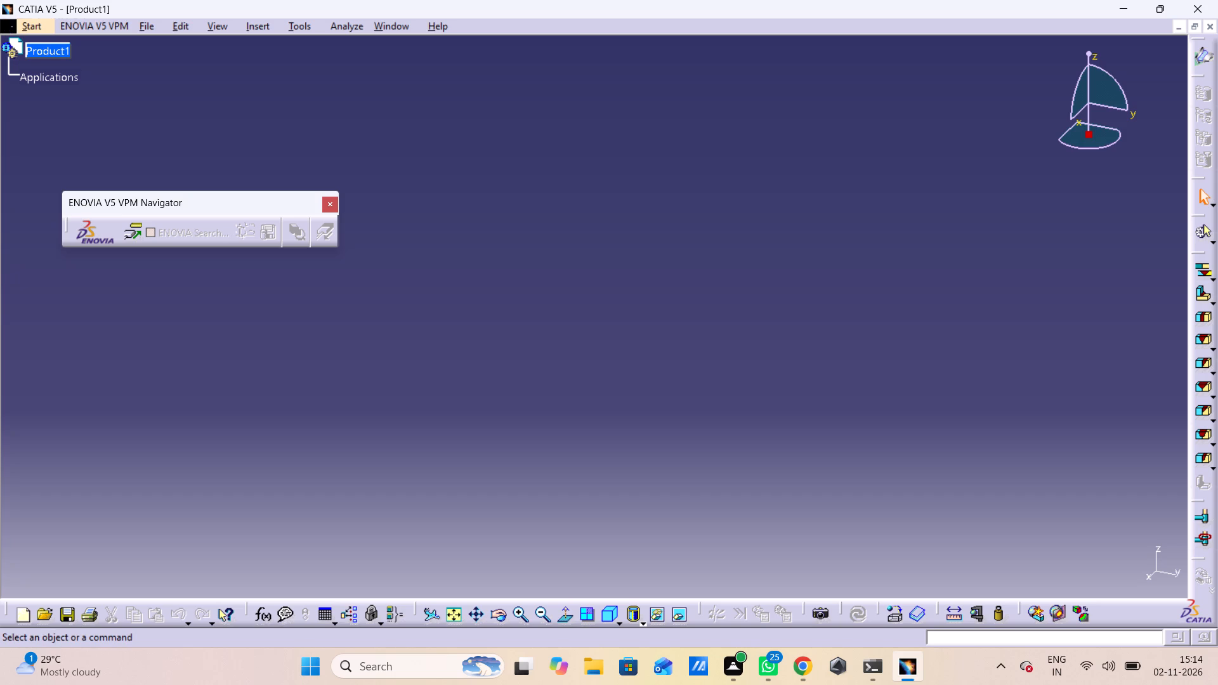
Start a new part in the Sketcher workbench from the Mechanical Design group.
left_click(37, 29)
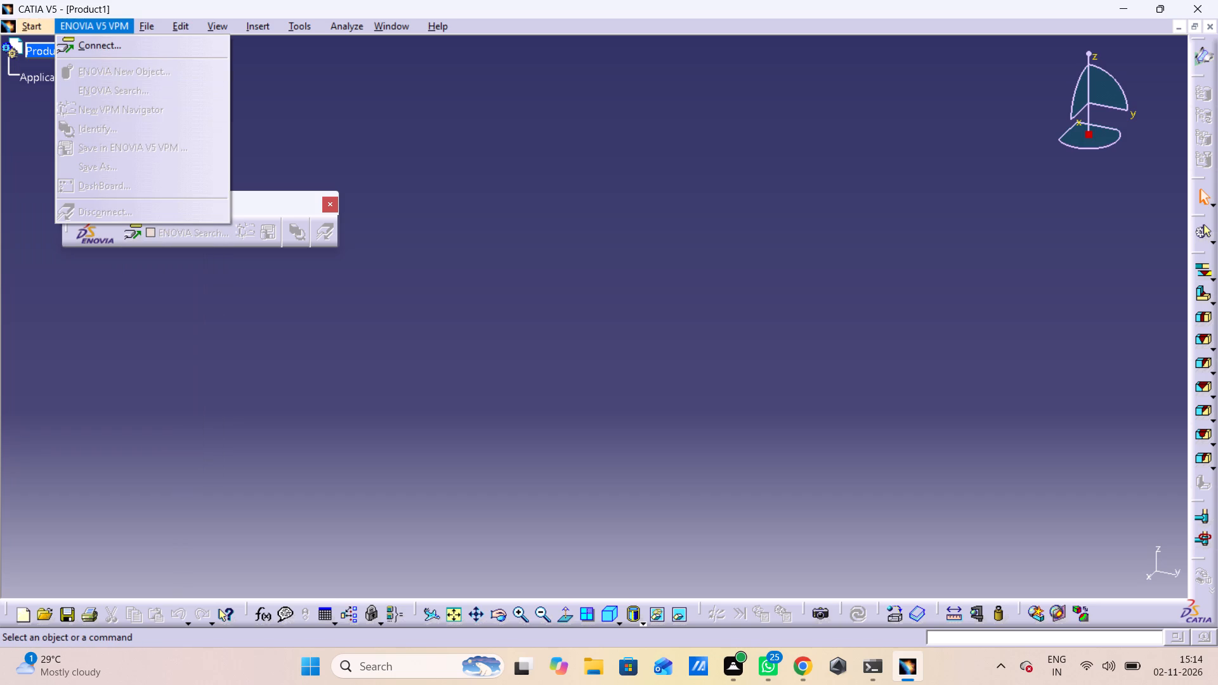
left_click(41, 170)
left_click(25, 20)
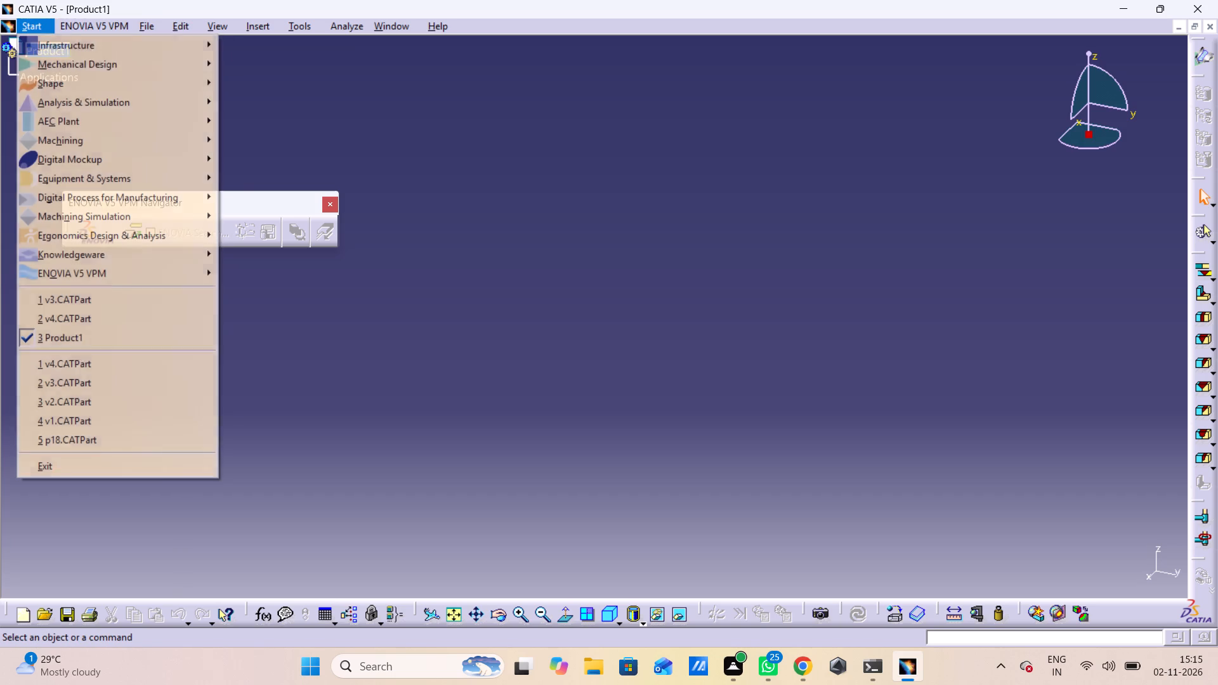
left_click(96, 68)
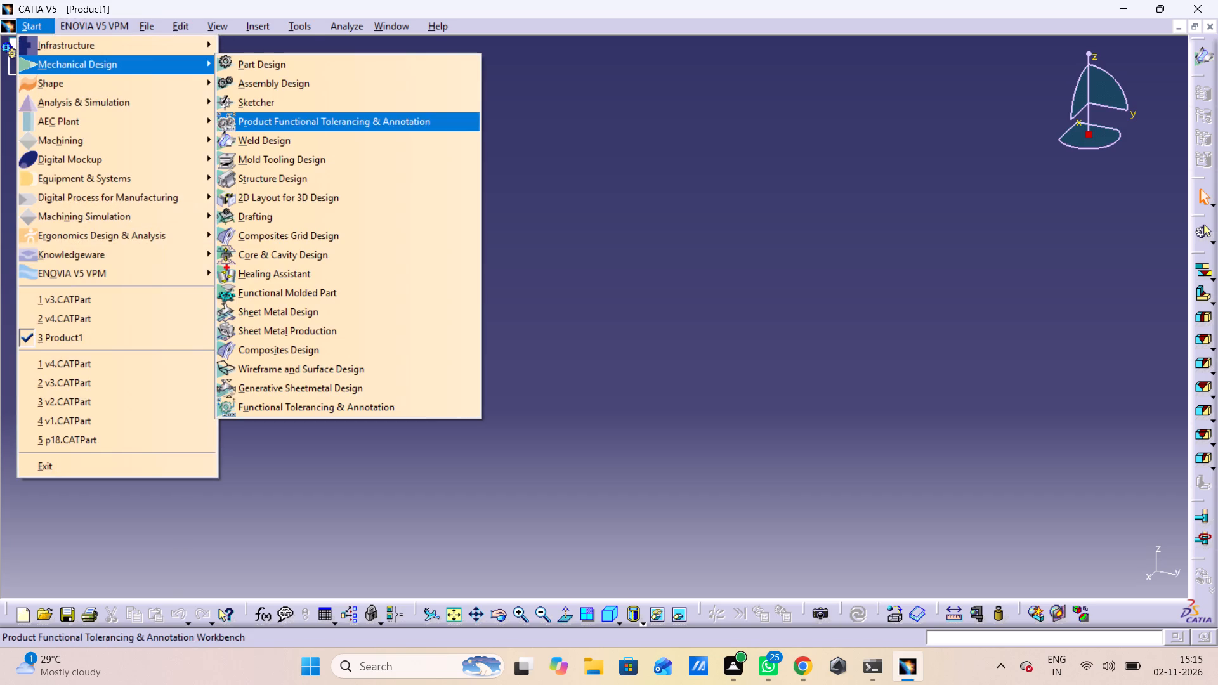
left_click(265, 100)
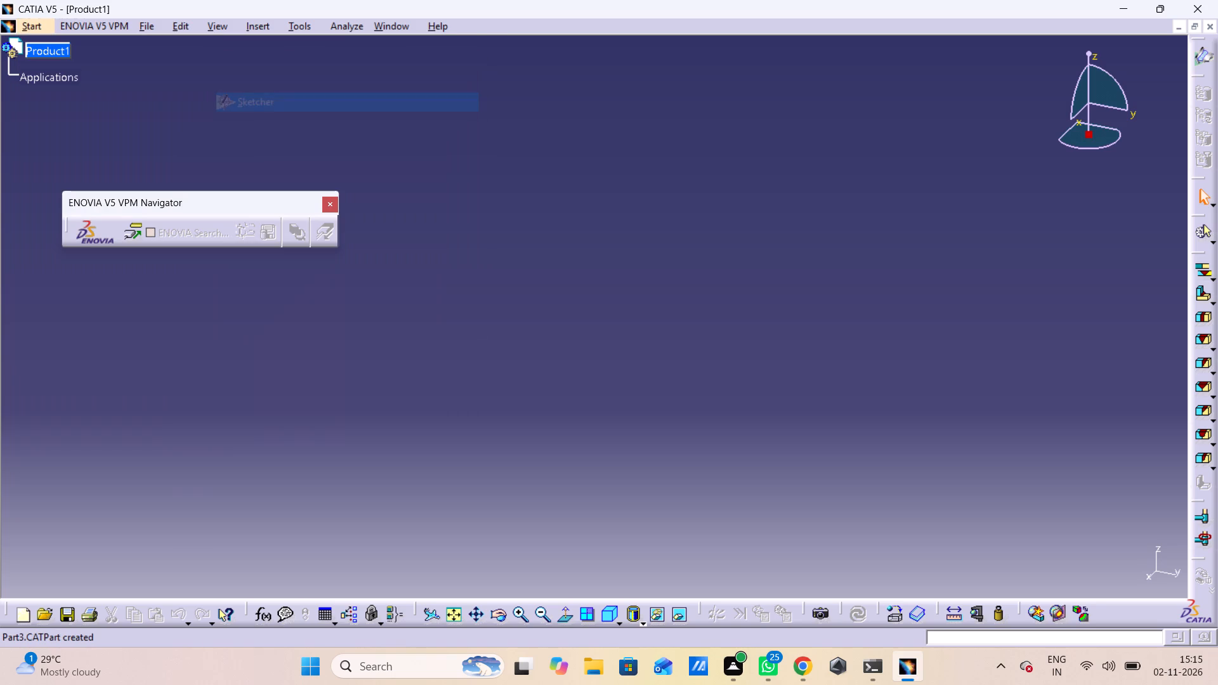
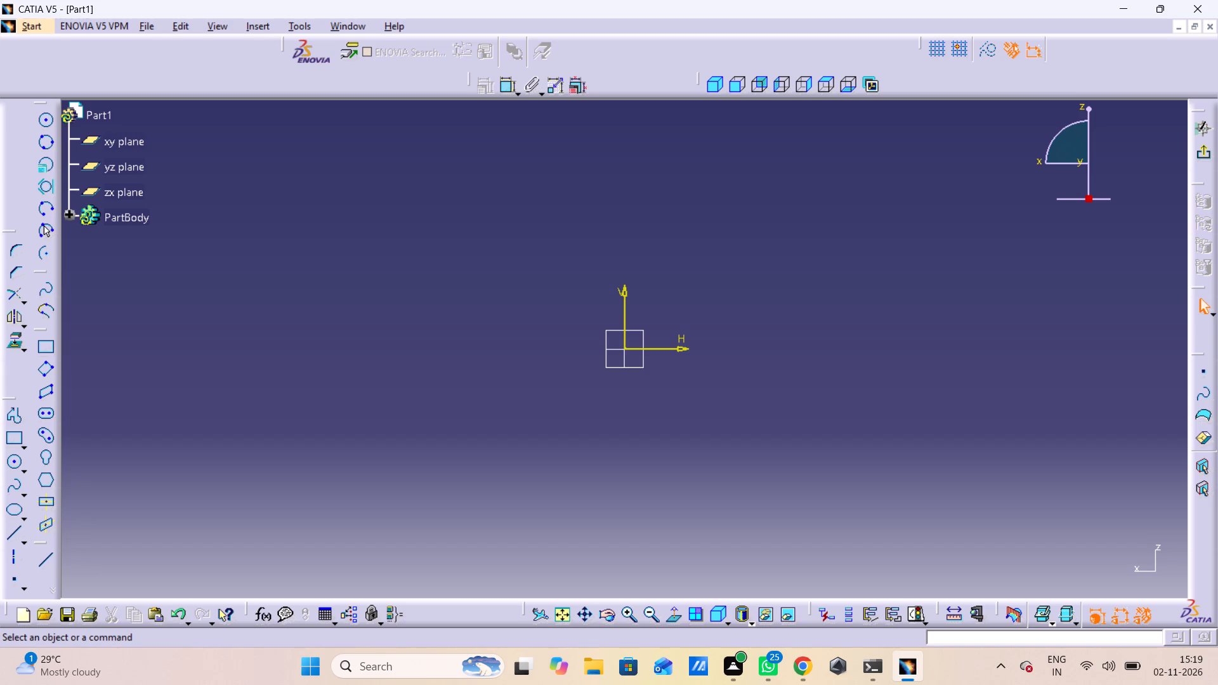
Draw two concentric circles centred on the sketch origin, the outer one about 62 mm in diameter.
double_click(12, 457)
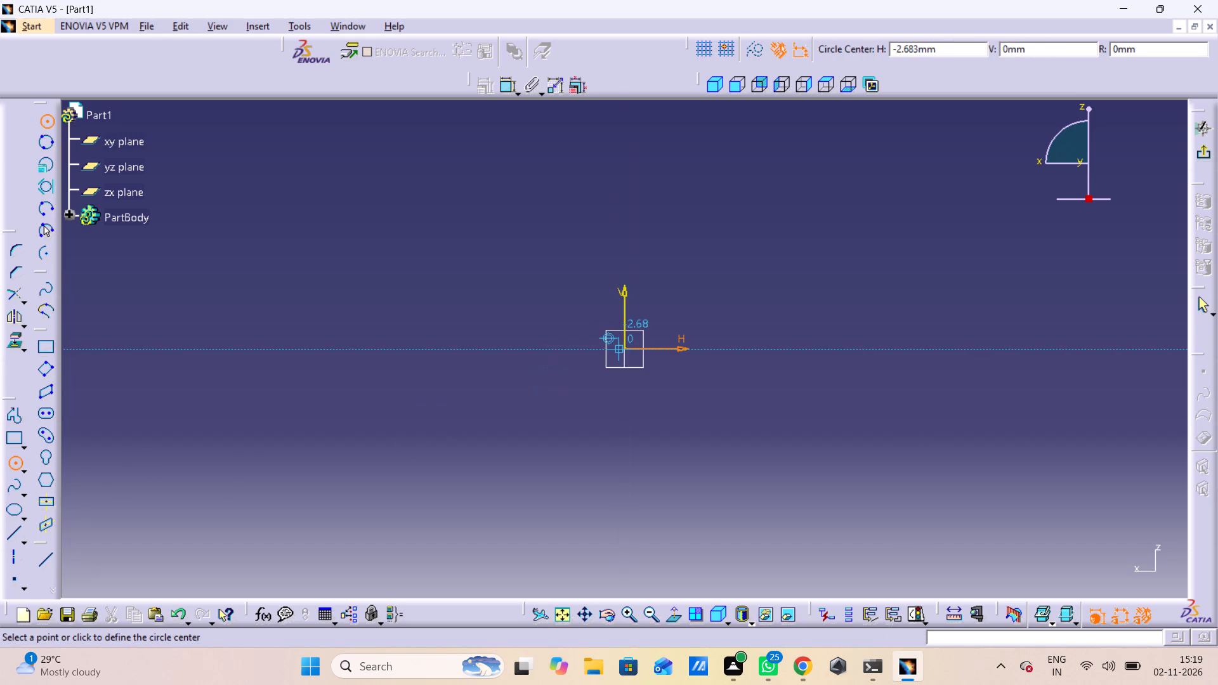
left_click(625, 347)
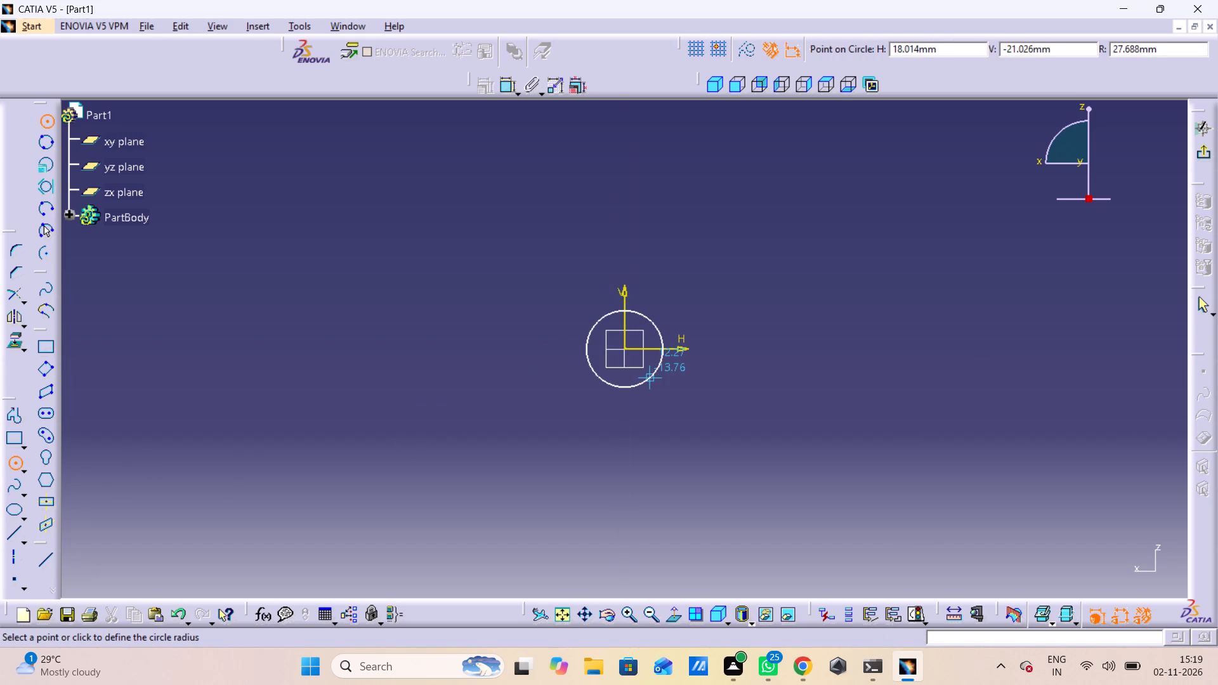
left_click(667, 397)
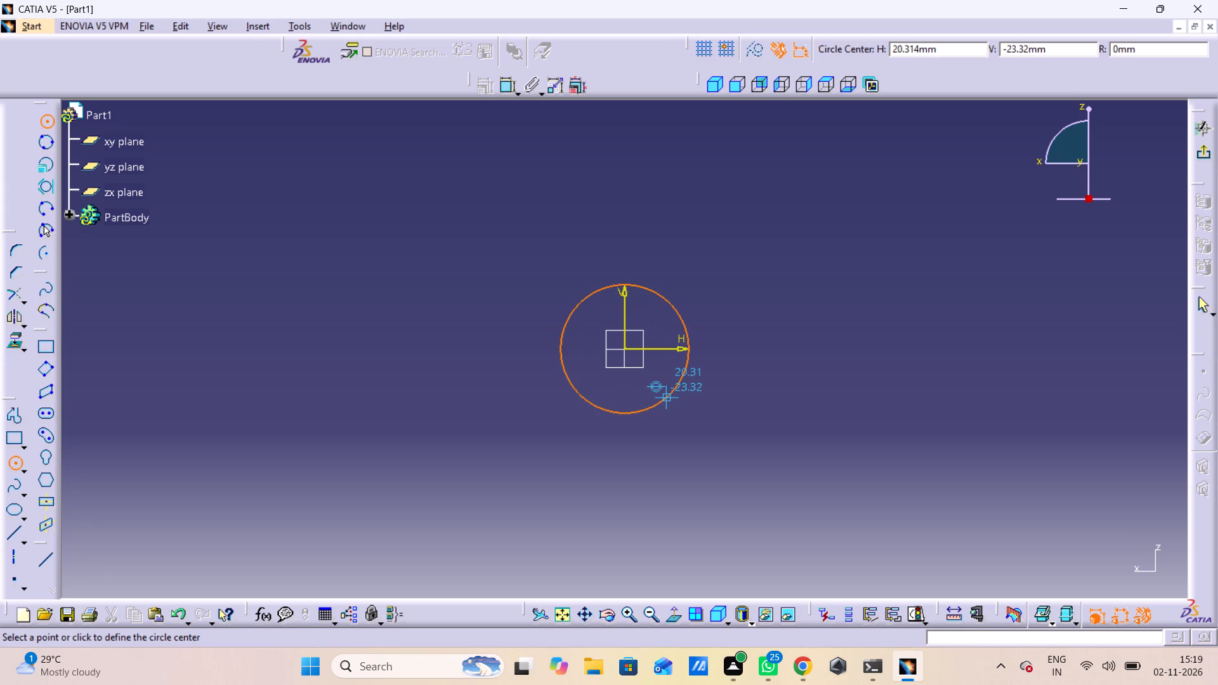
left_click(627, 349)
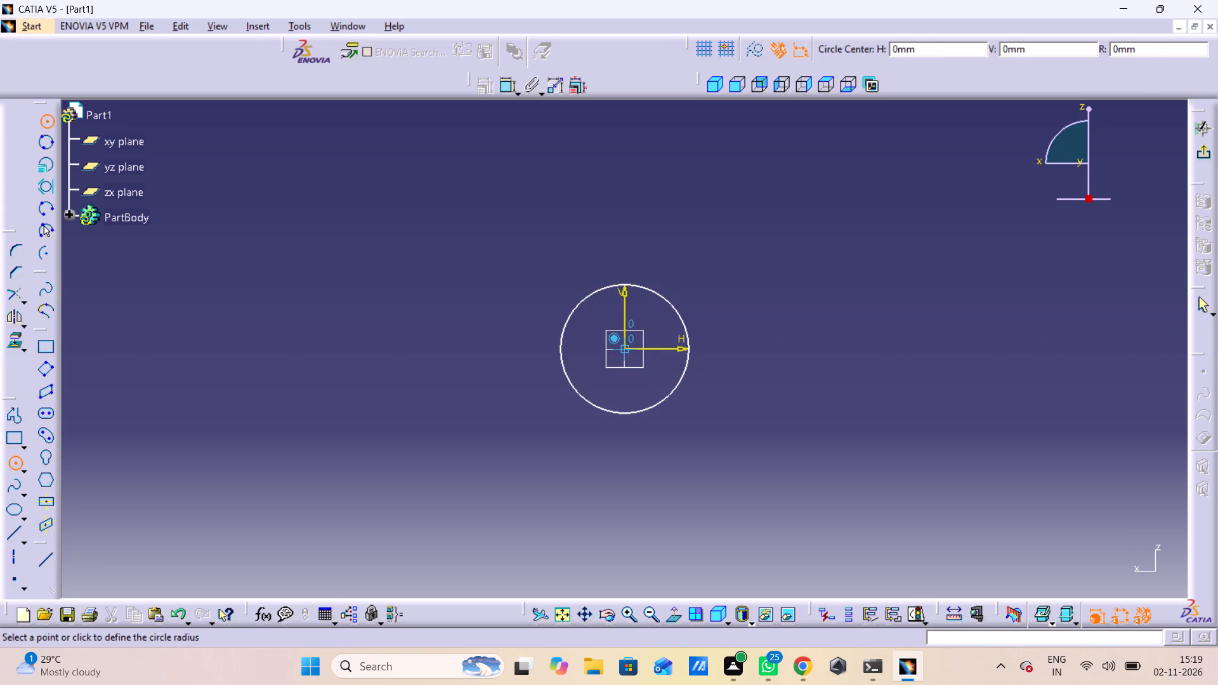
left_click(654, 390)
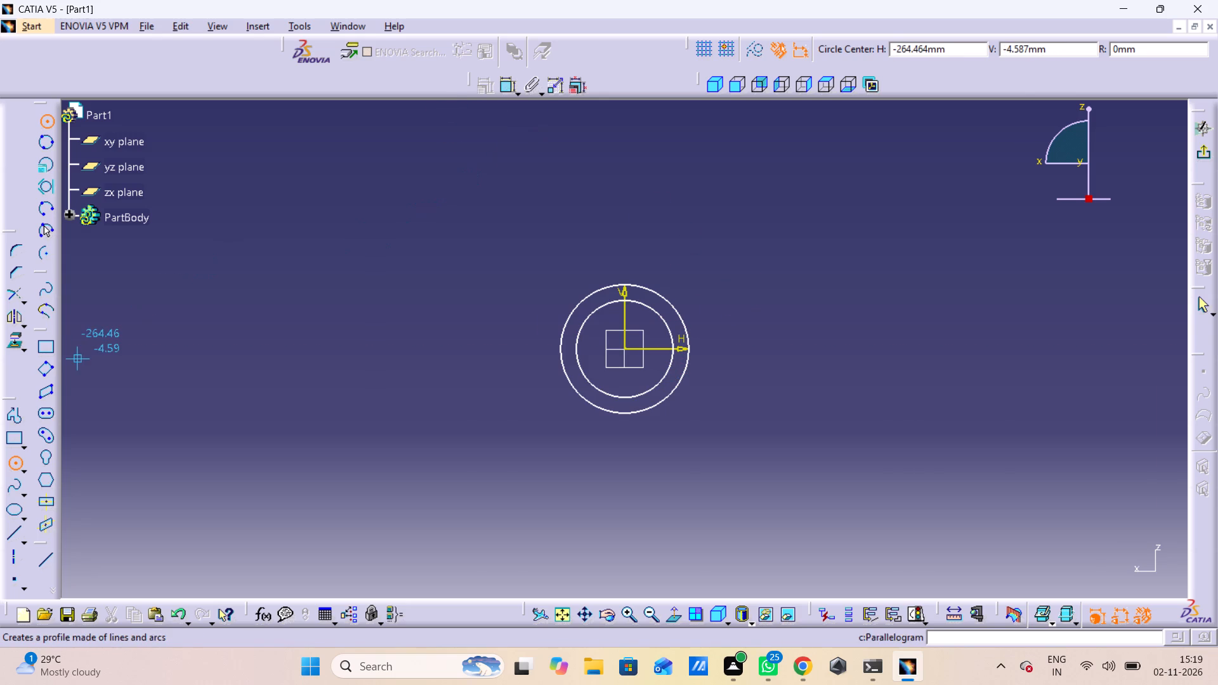
Draw an open U-shaped profile on the circles' positive-H side, from about (22, 32), with an upper line about 163 mm and end line about 24 mm.
double_click(18, 415)
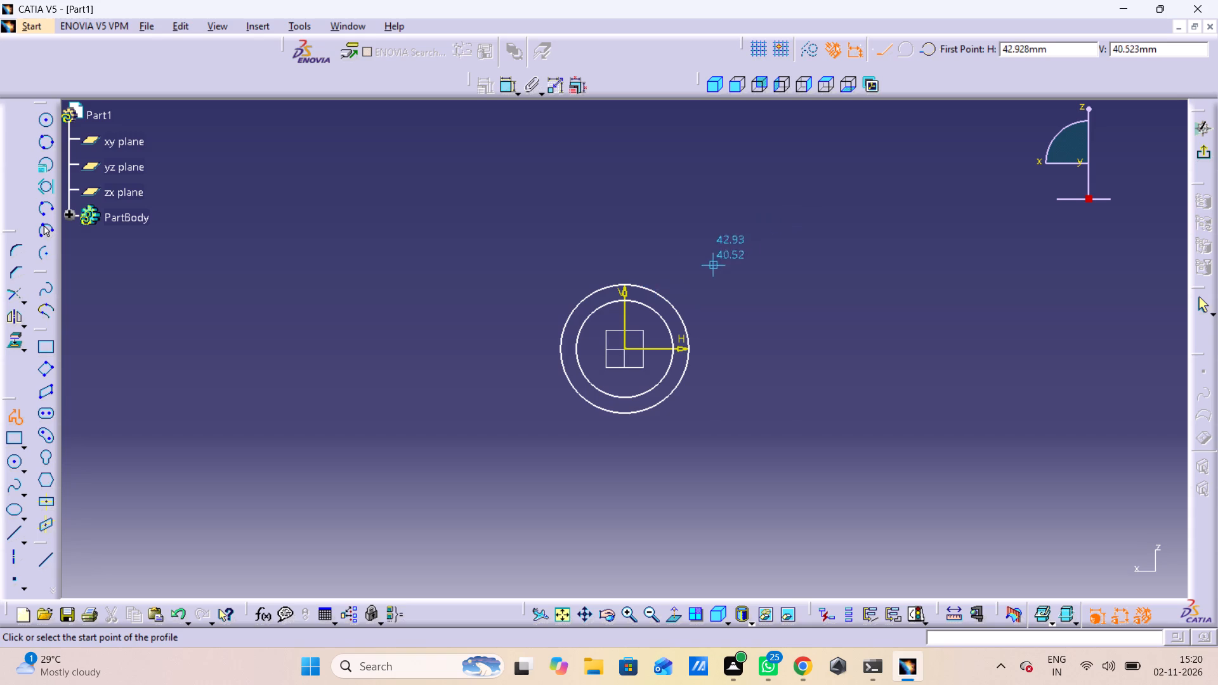
left_click(670, 282)
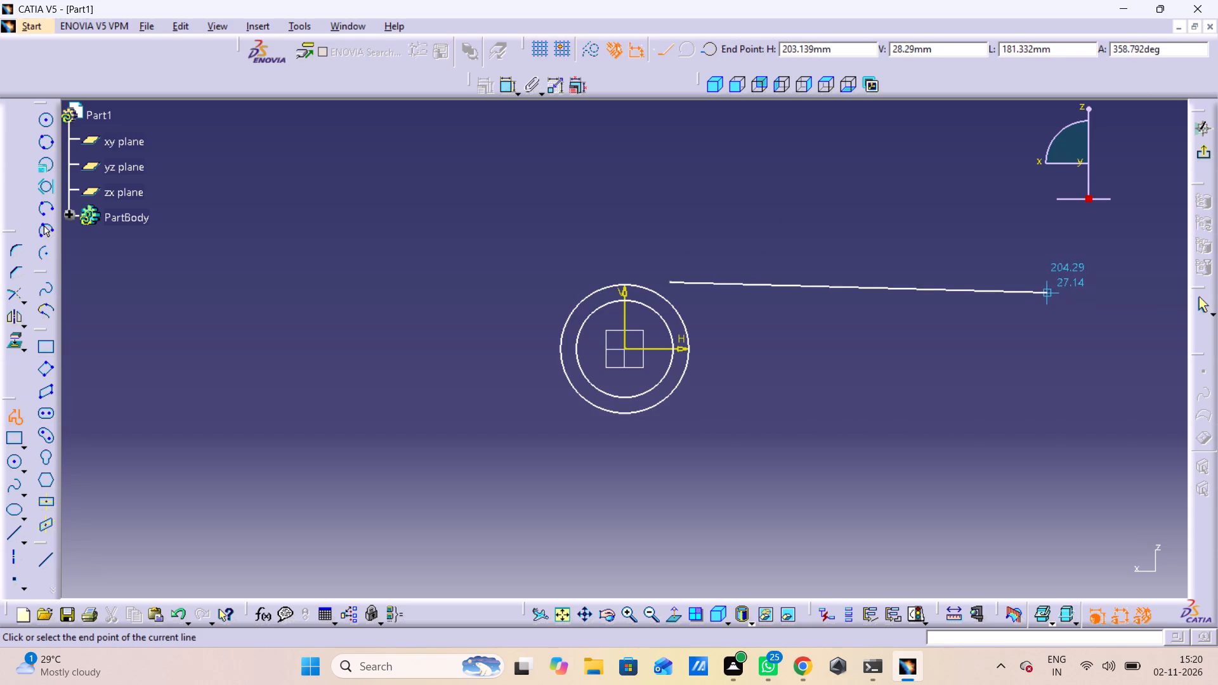
left_click(1006, 286)
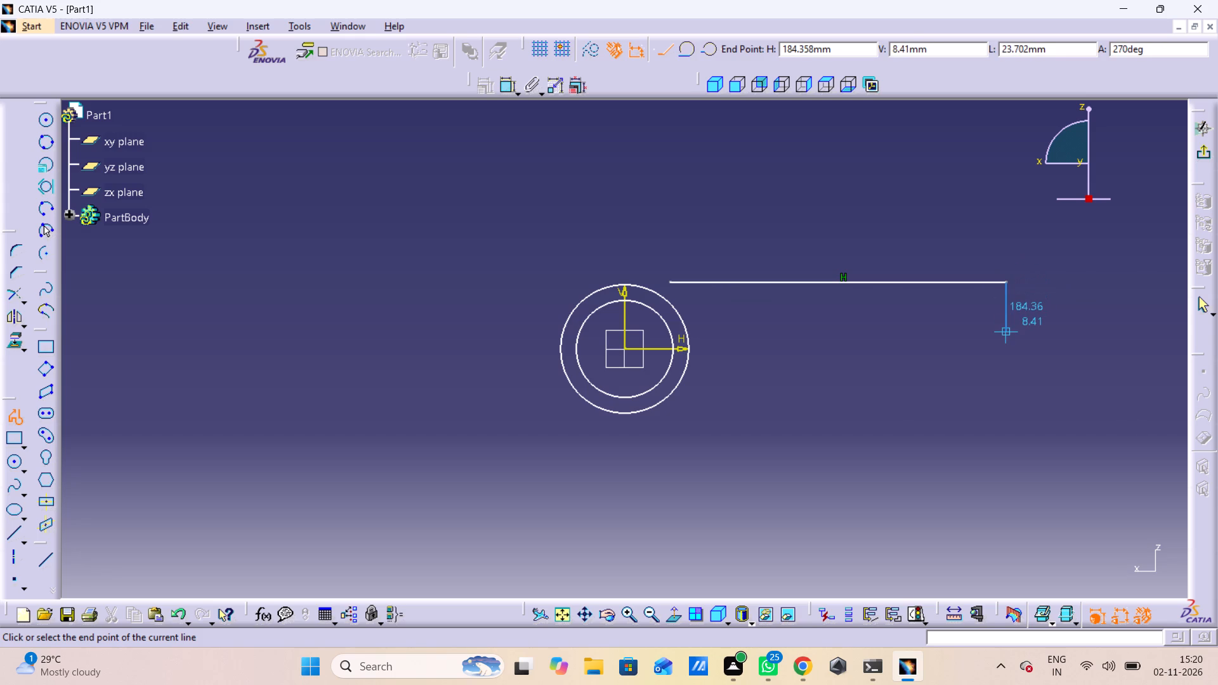
left_click(1007, 331)
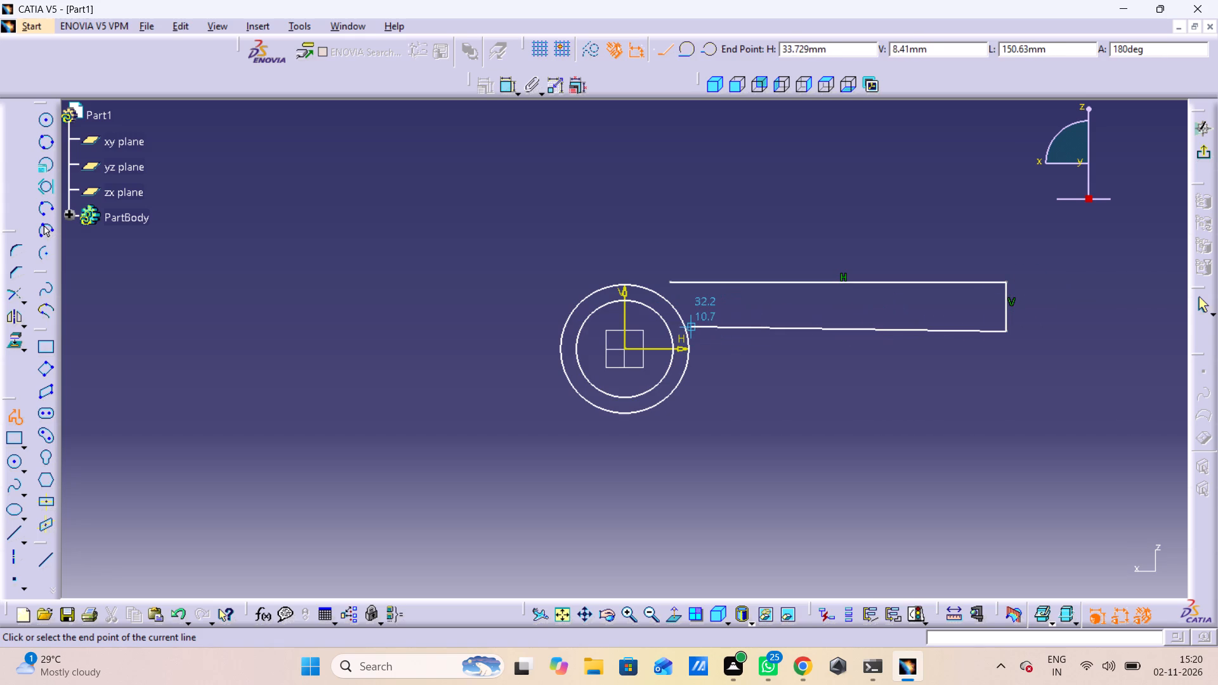
left_click(707, 332)
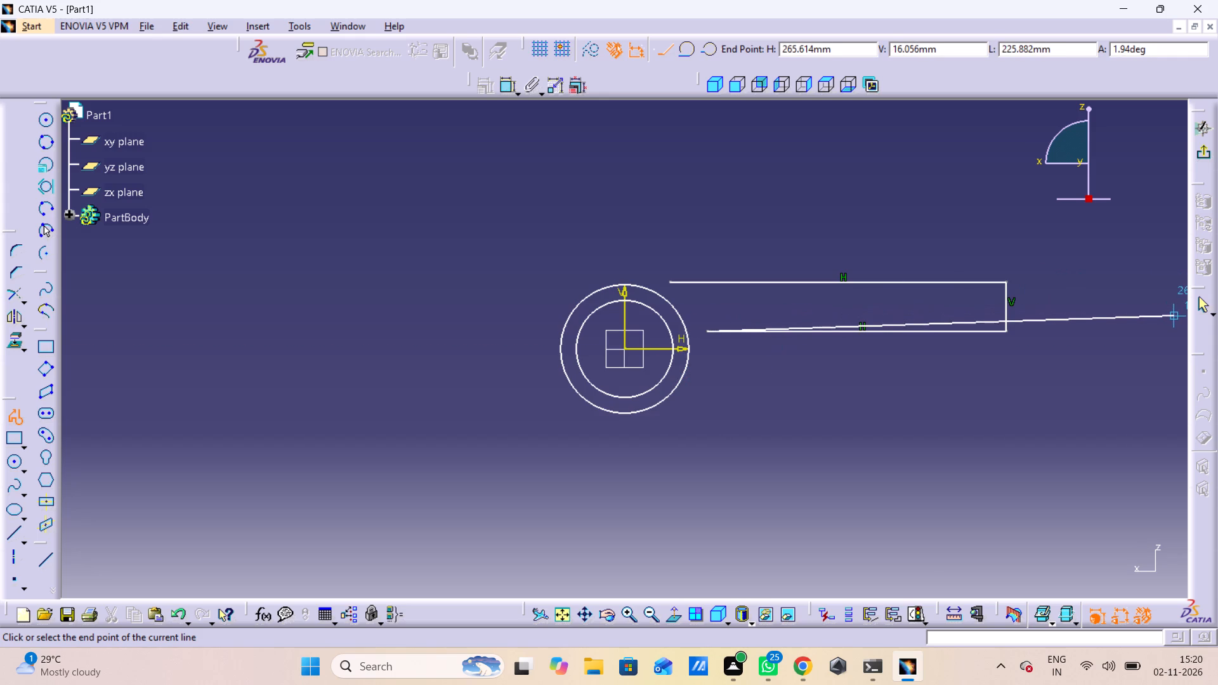
left_click(1202, 298)
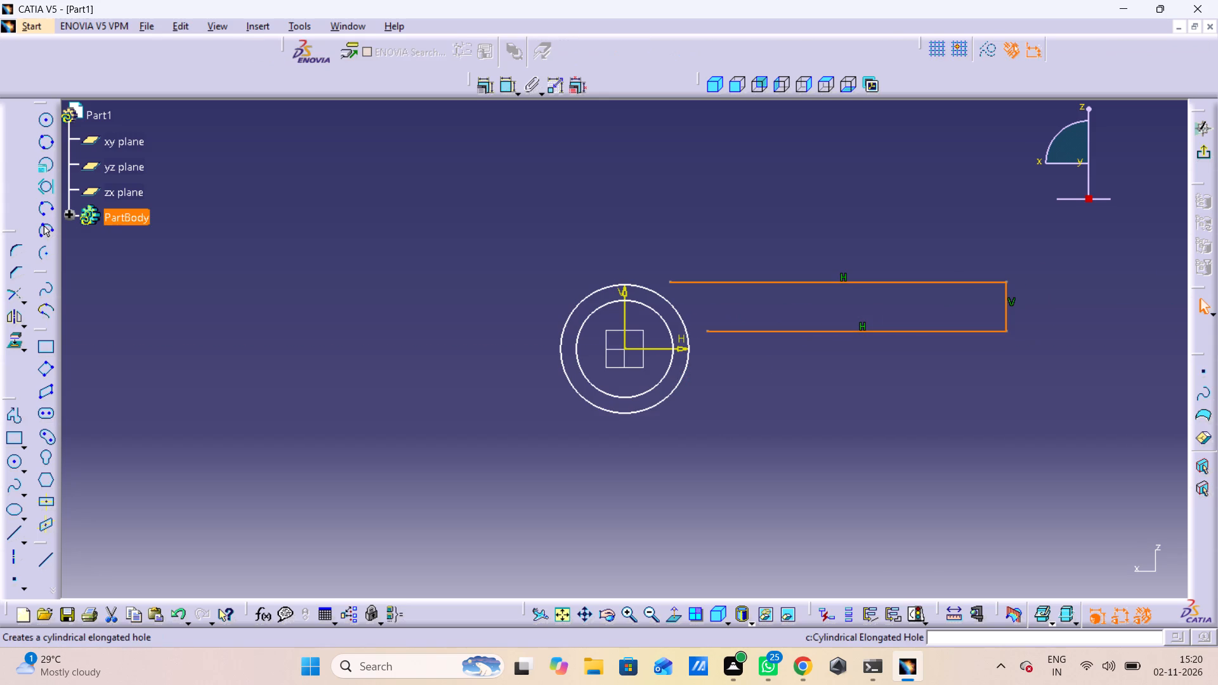
Draw a second open U-shaped profile below the first, from about (31, -29), with a lower line about 157 mm and end line about 16 mm.
double_click(16, 412)
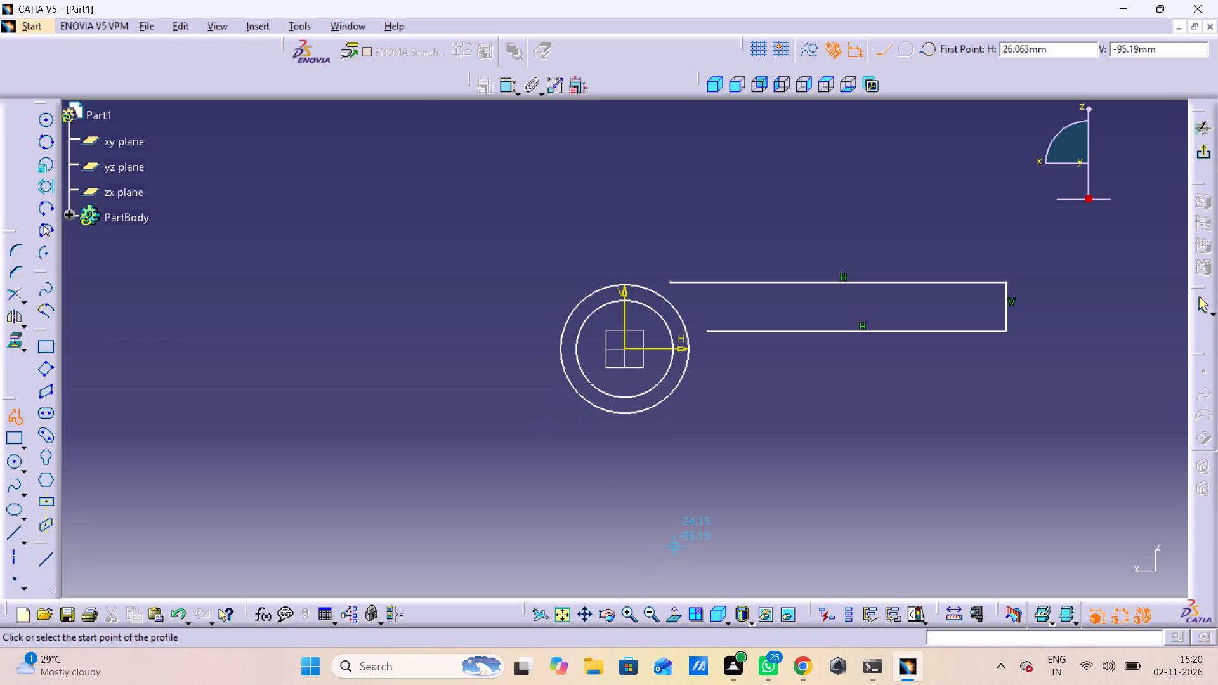
left_click(689, 409)
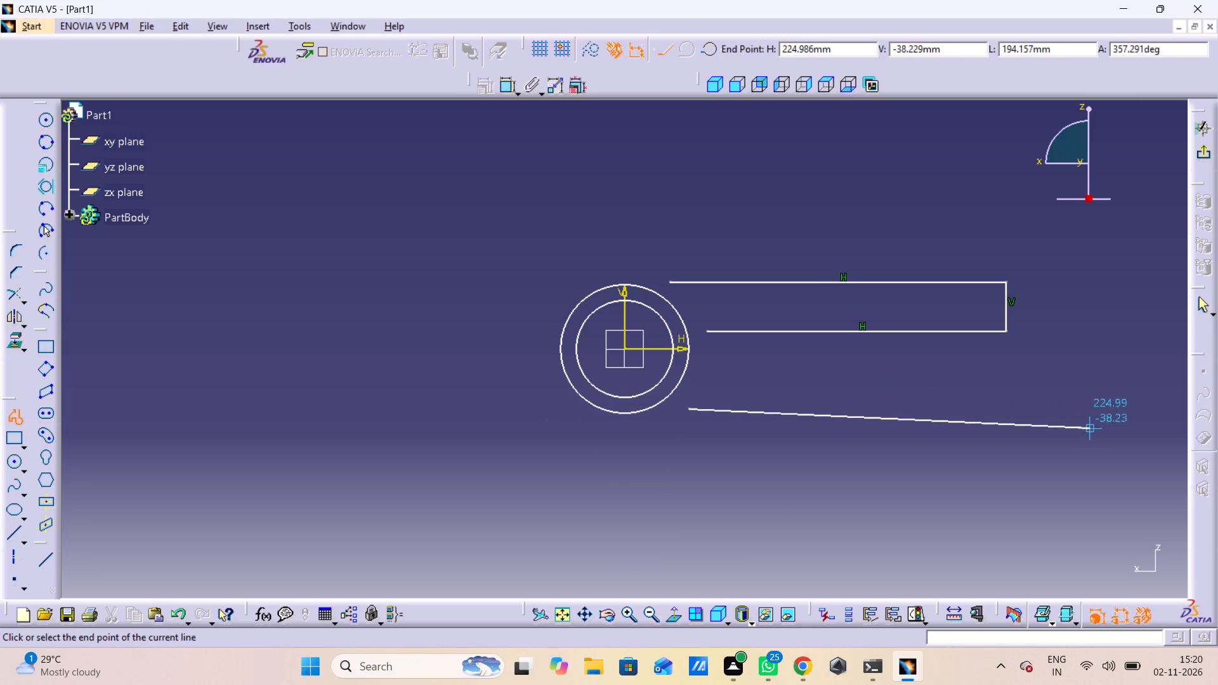
left_click(1015, 408)
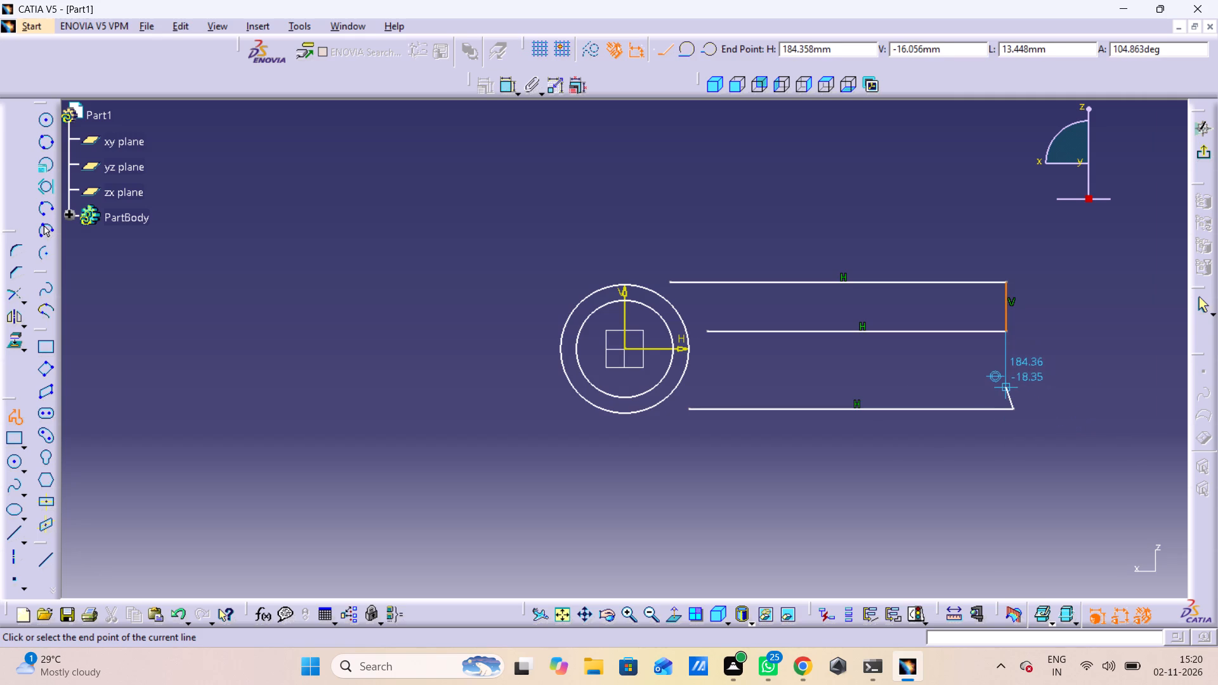
left_click(1011, 374)
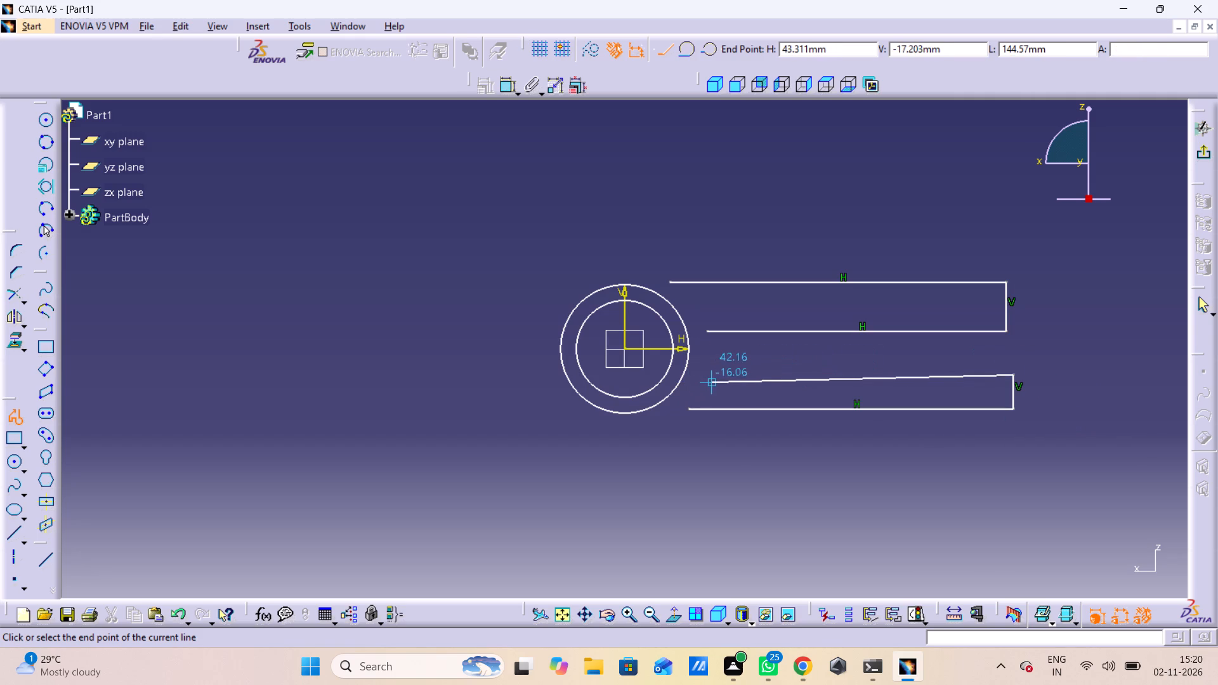
left_click(711, 378)
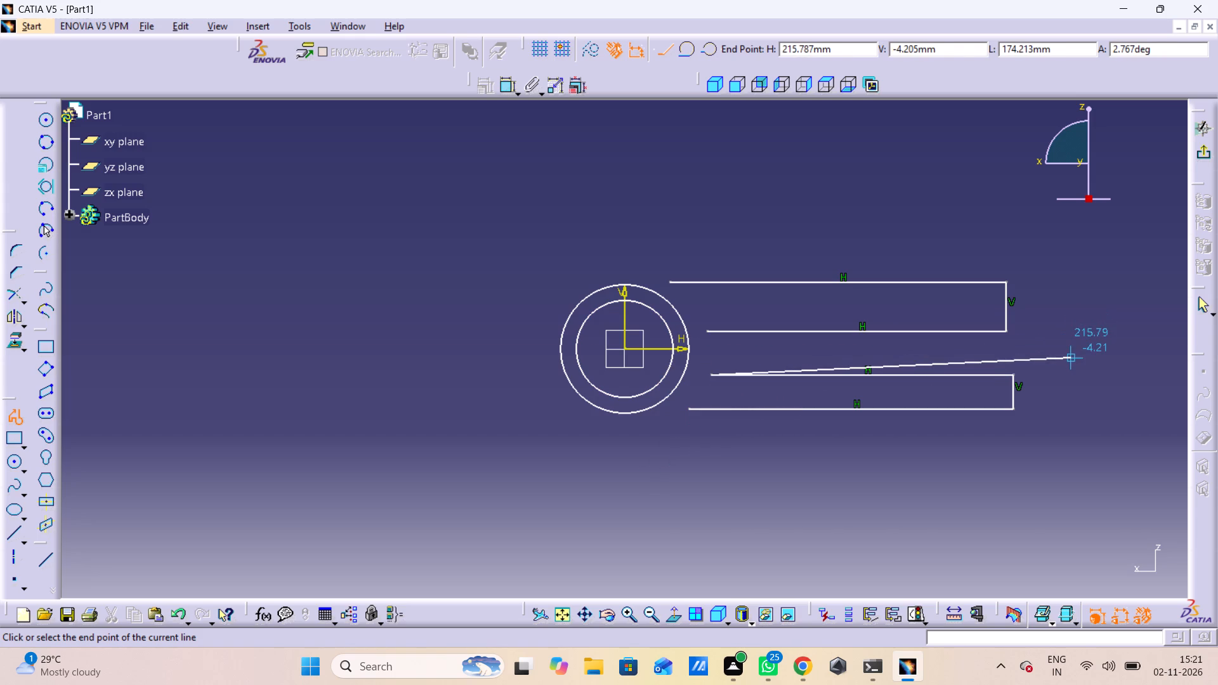
left_click(1208, 307)
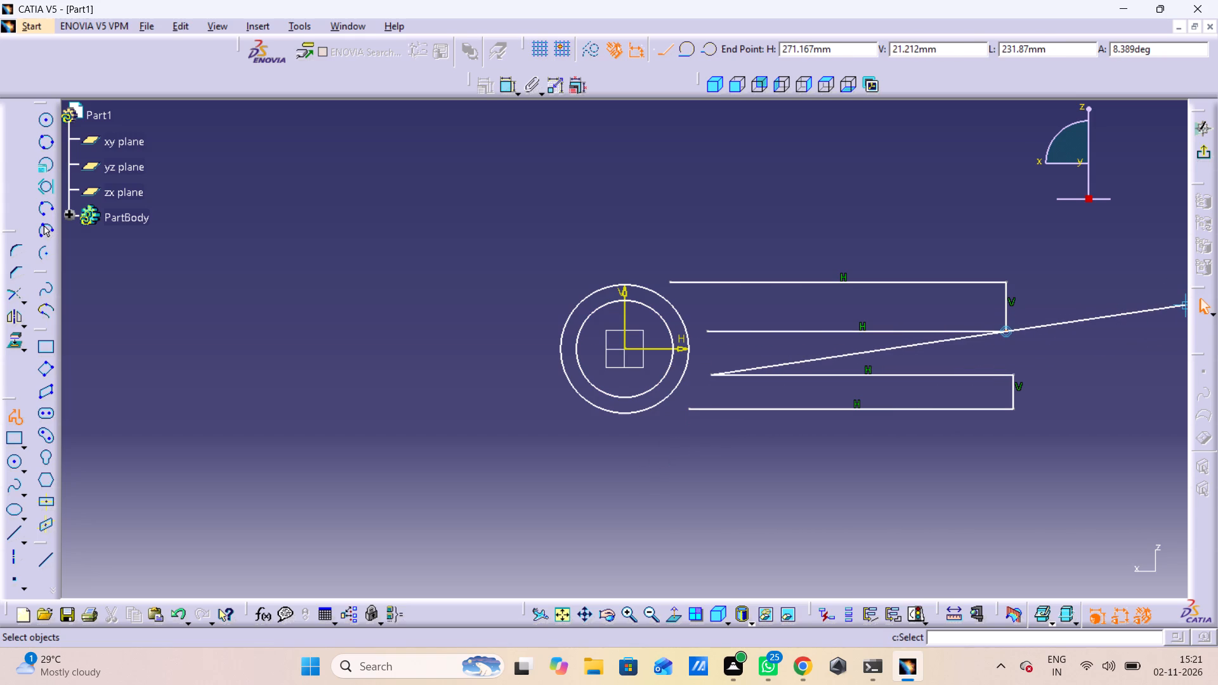
left_click(471, 346)
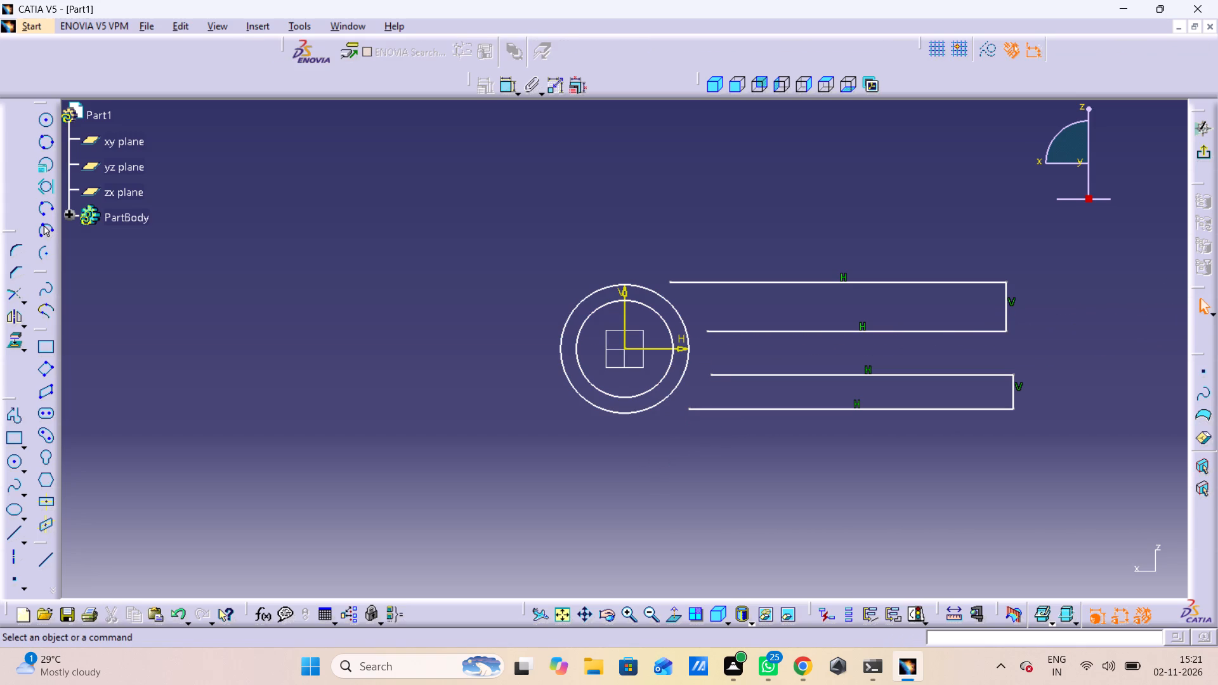
Draw an open U-shaped profile on the circles' negative-H side, from V about 8 to -13 mm, with its closed end near H -89 mm.
double_click(11, 412)
middle_click_drag(507, 404, 530, 403)
right_click(507, 404)
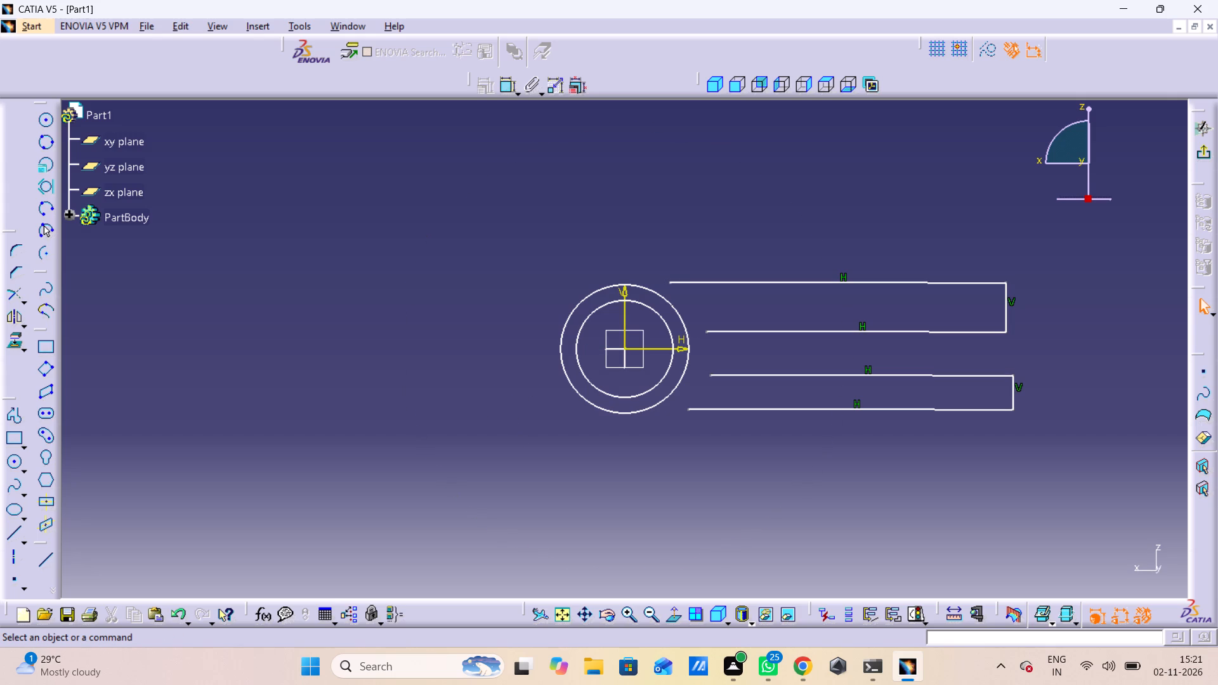
left_click(544, 308)
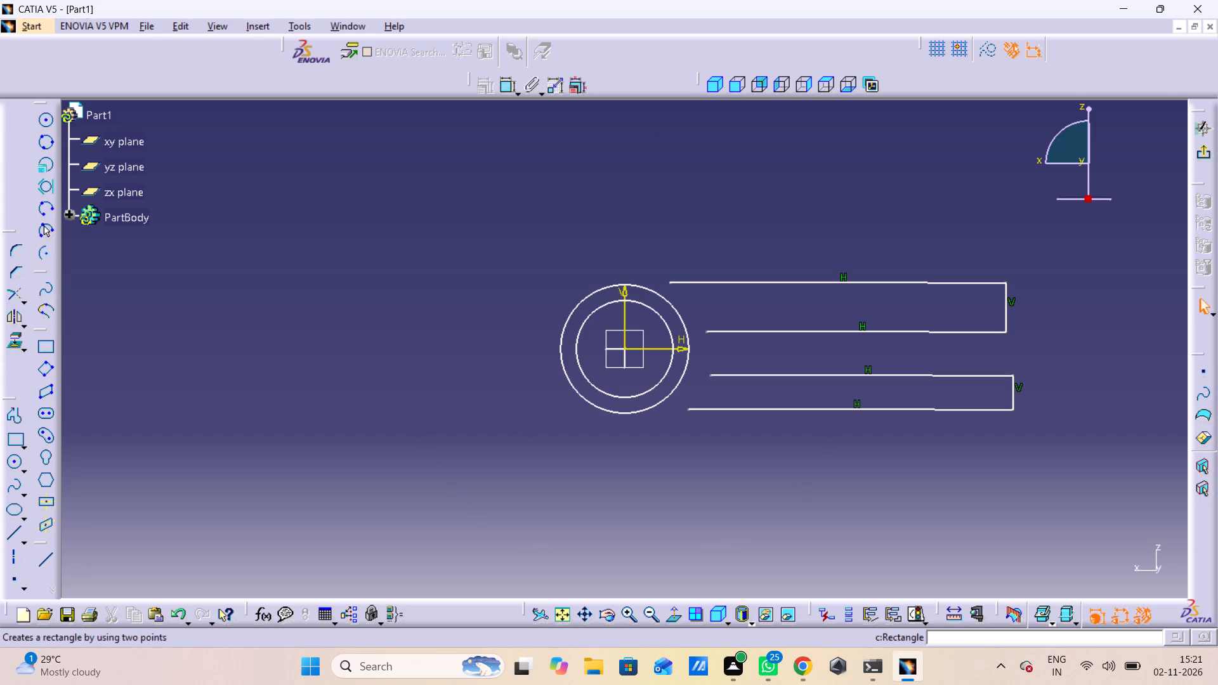
double_click(13, 414)
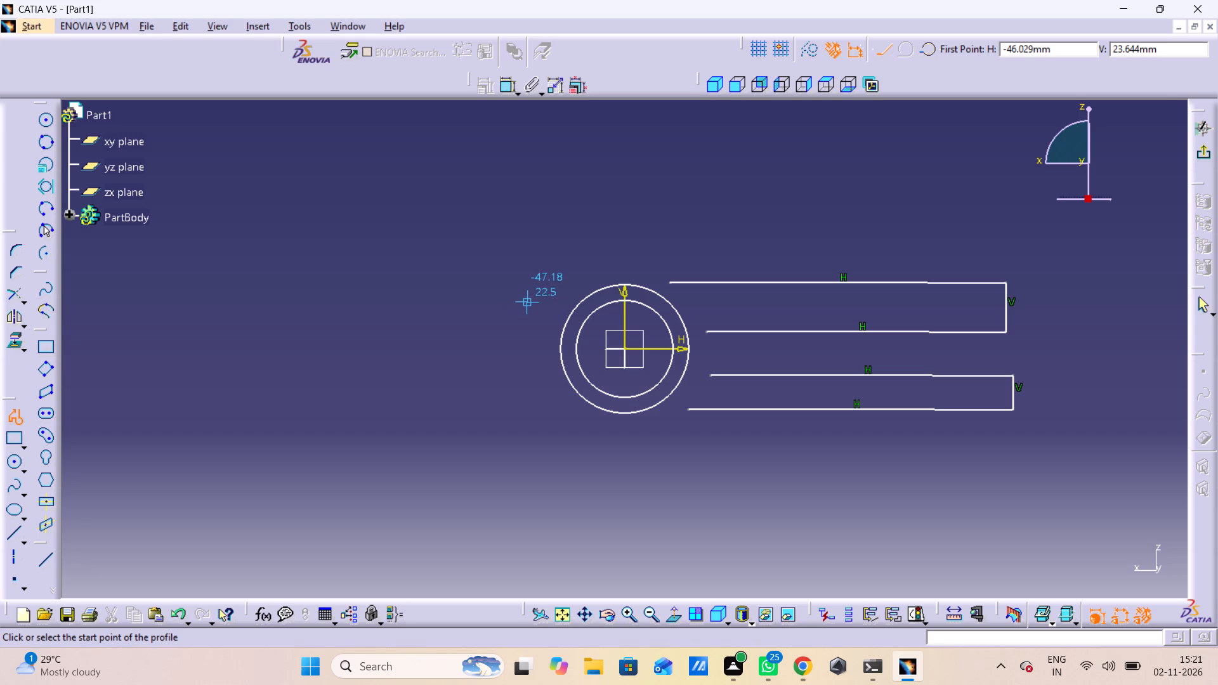
left_click(540, 332)
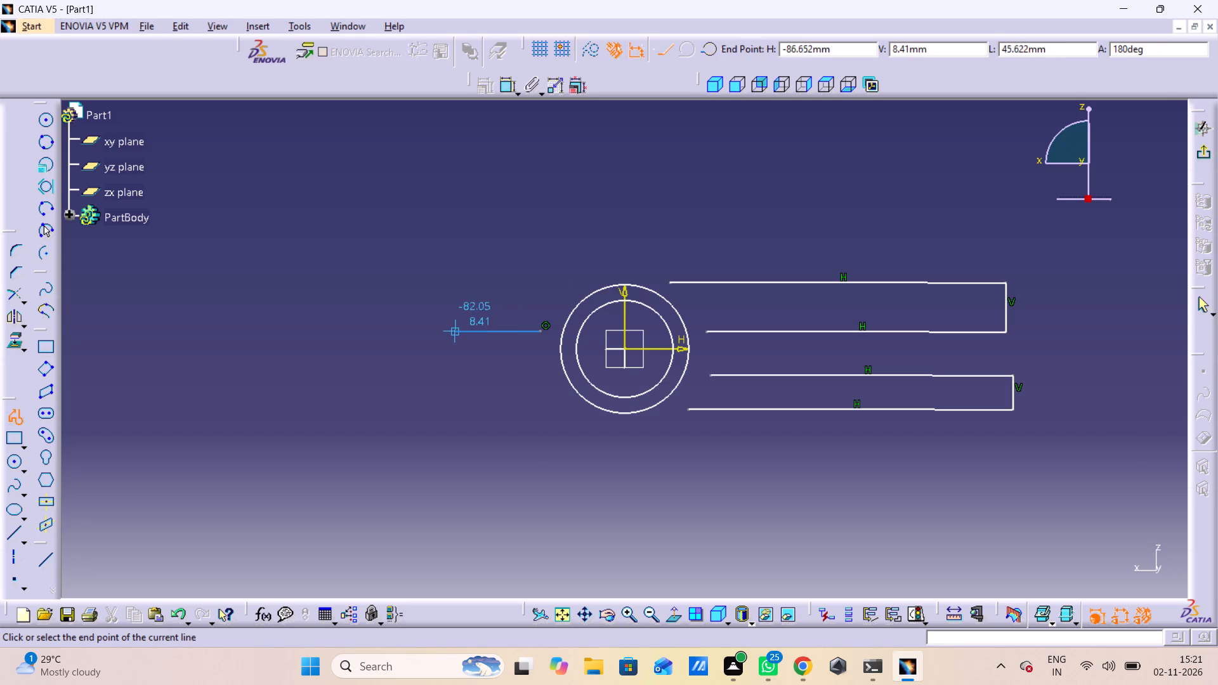
left_click(442, 330)
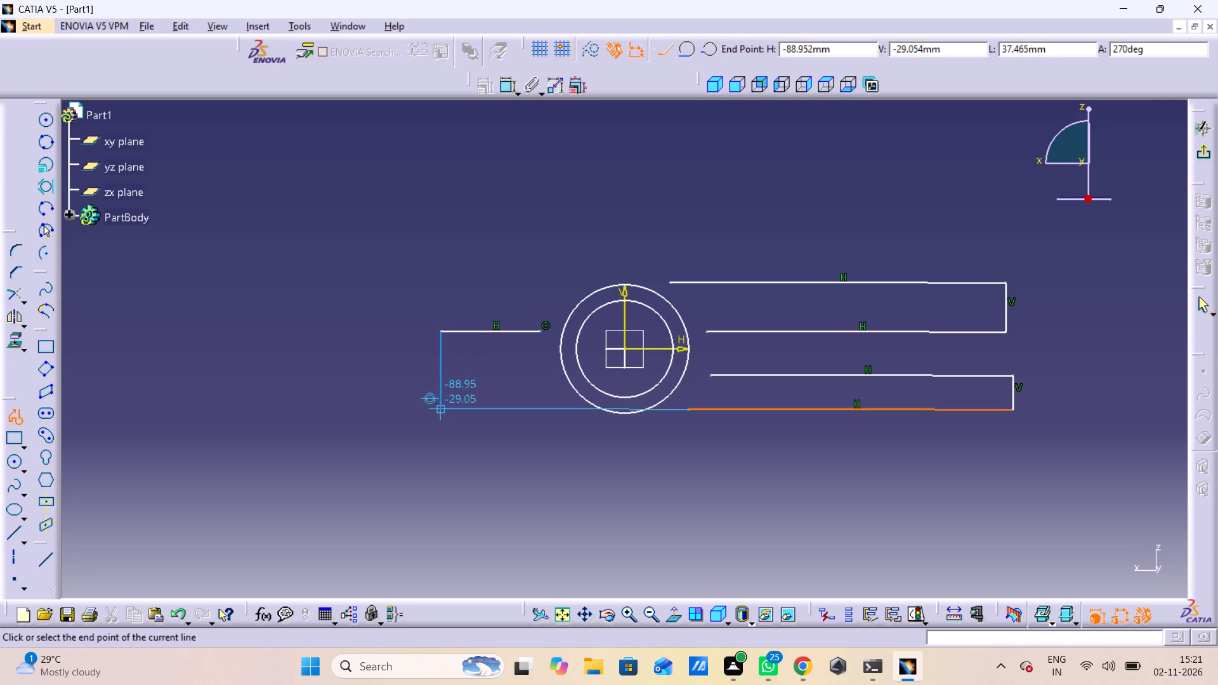
left_click(440, 374)
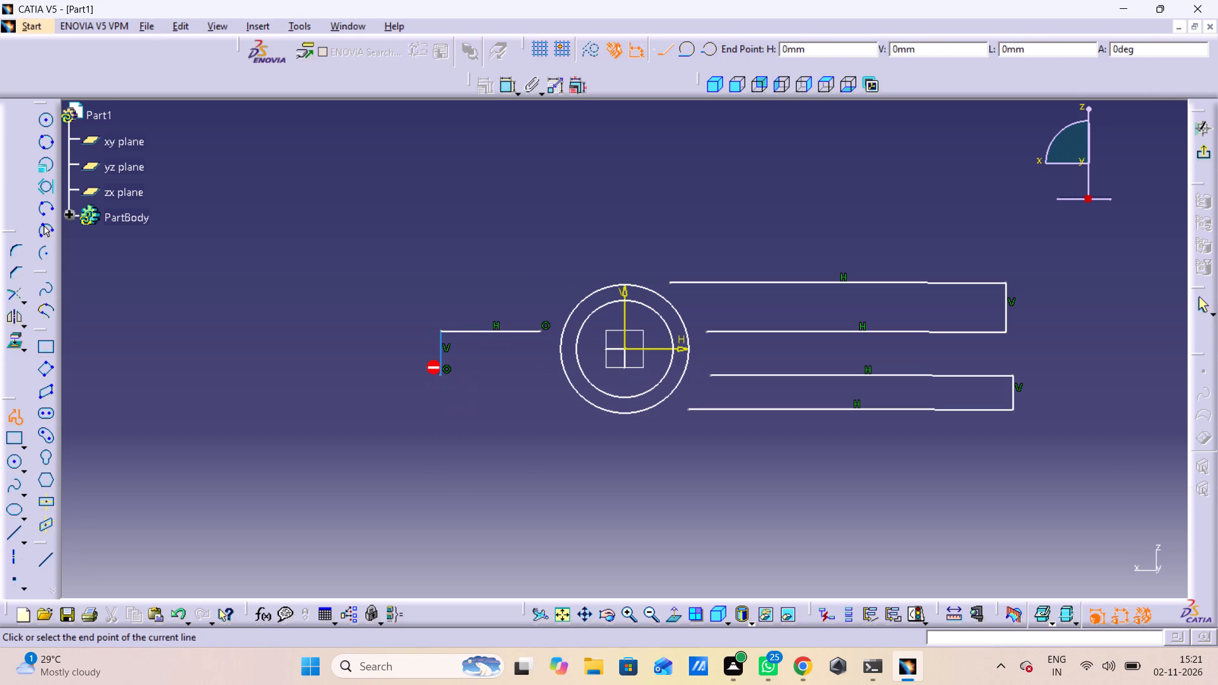
left_click(545, 376)
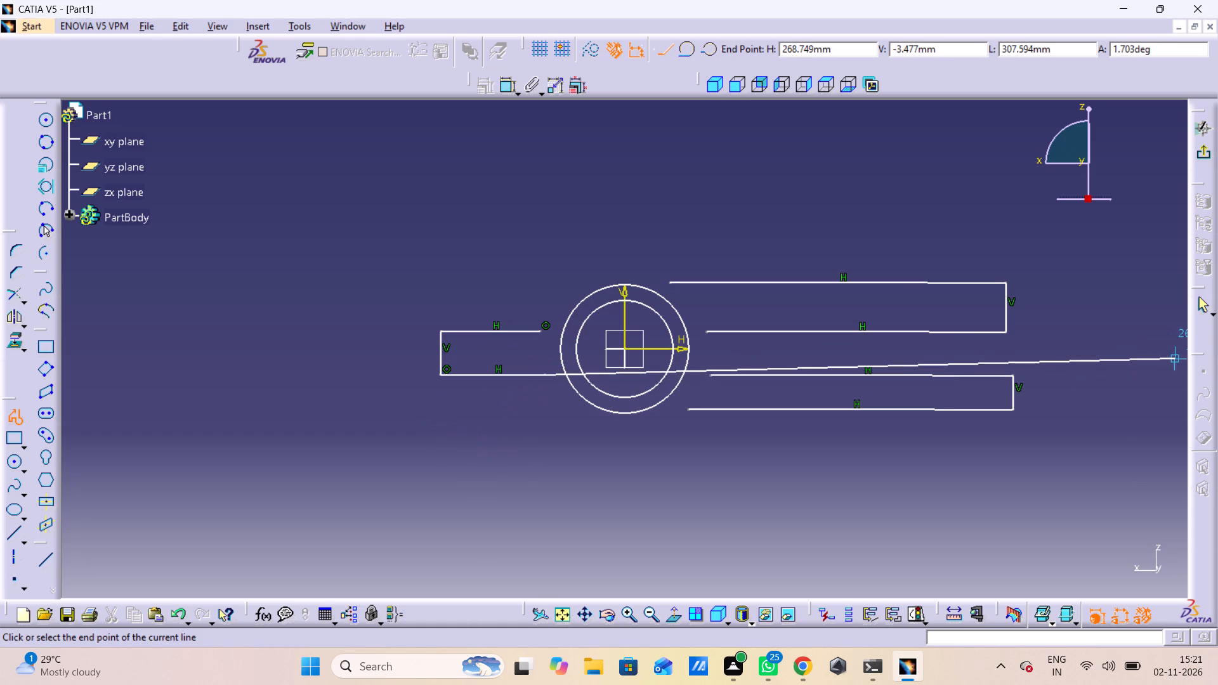
left_click(1203, 306)
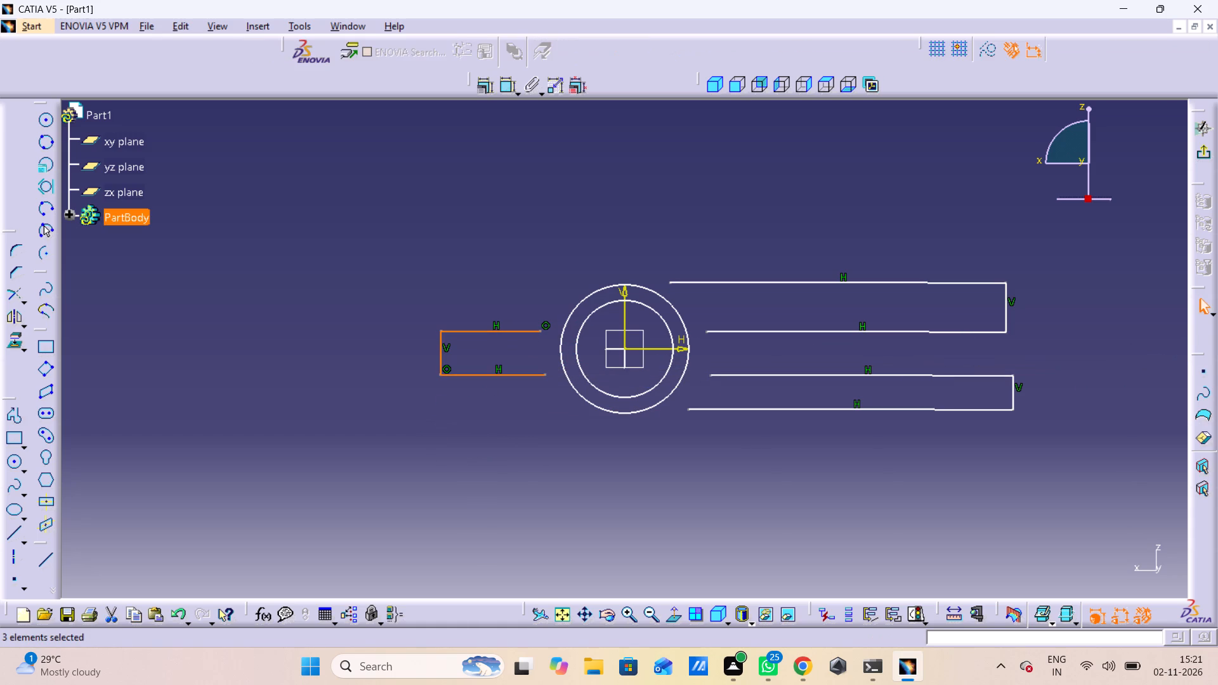
left_click(412, 254)
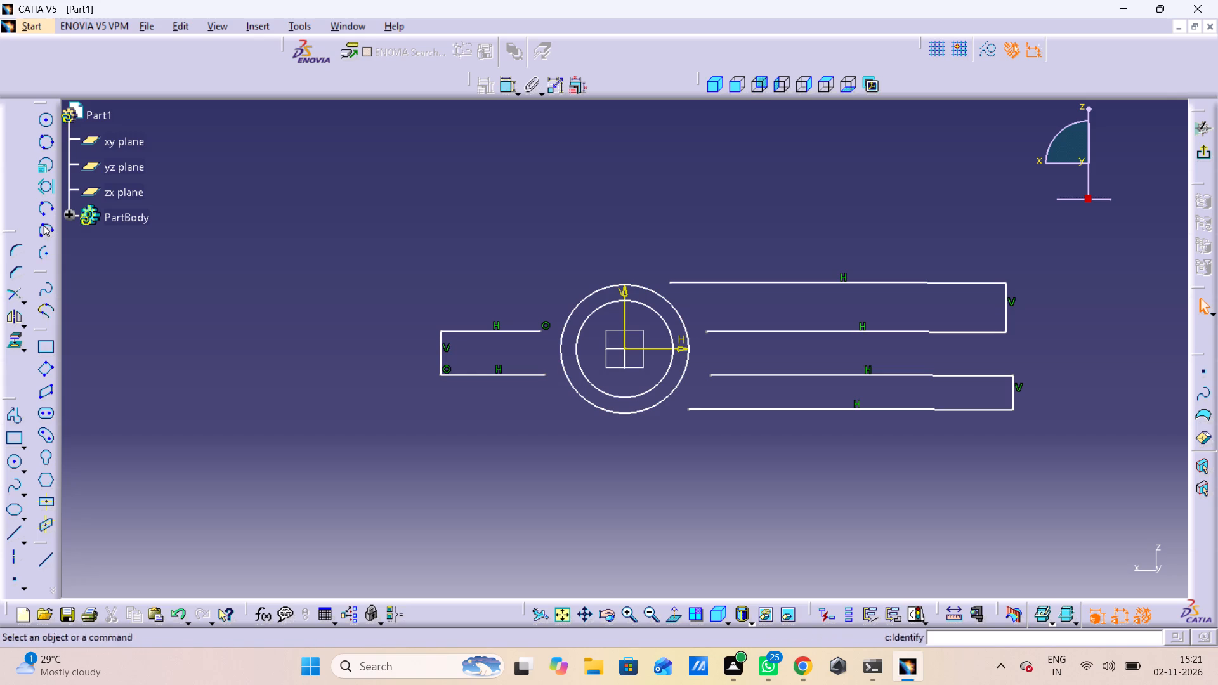
Dimension the outer circle with a diameter constraint of 48 mm.
double_click(501, 89)
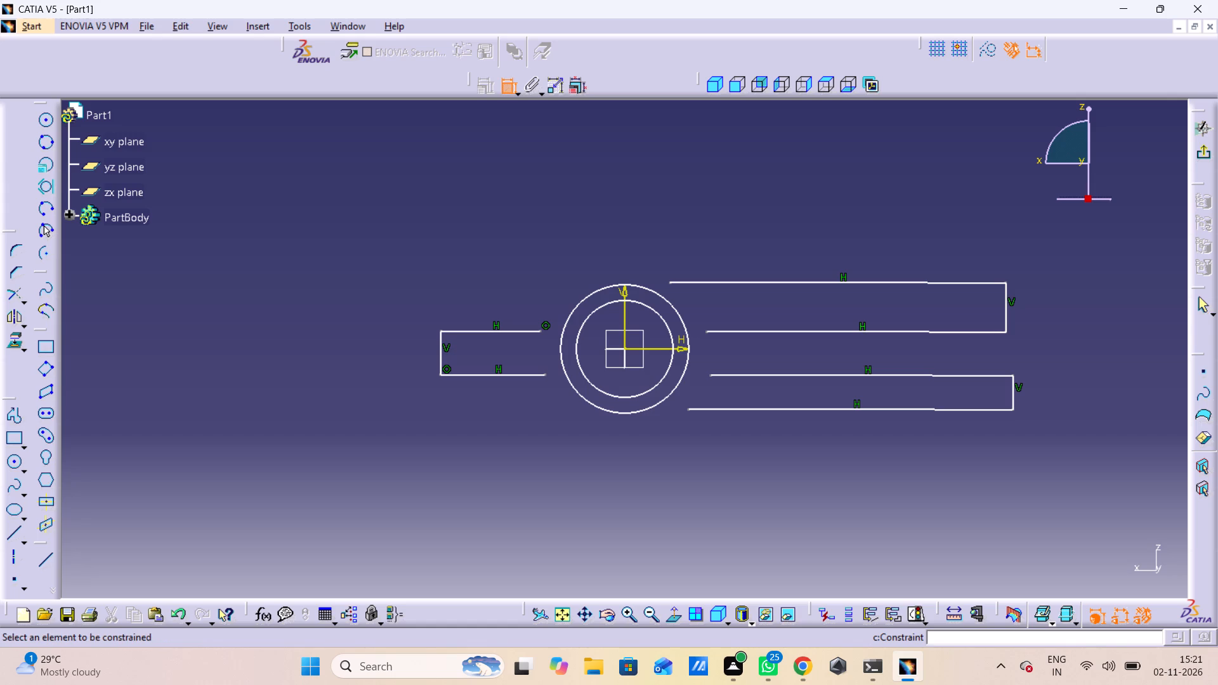
left_click_drag(662, 295, 674, 301)
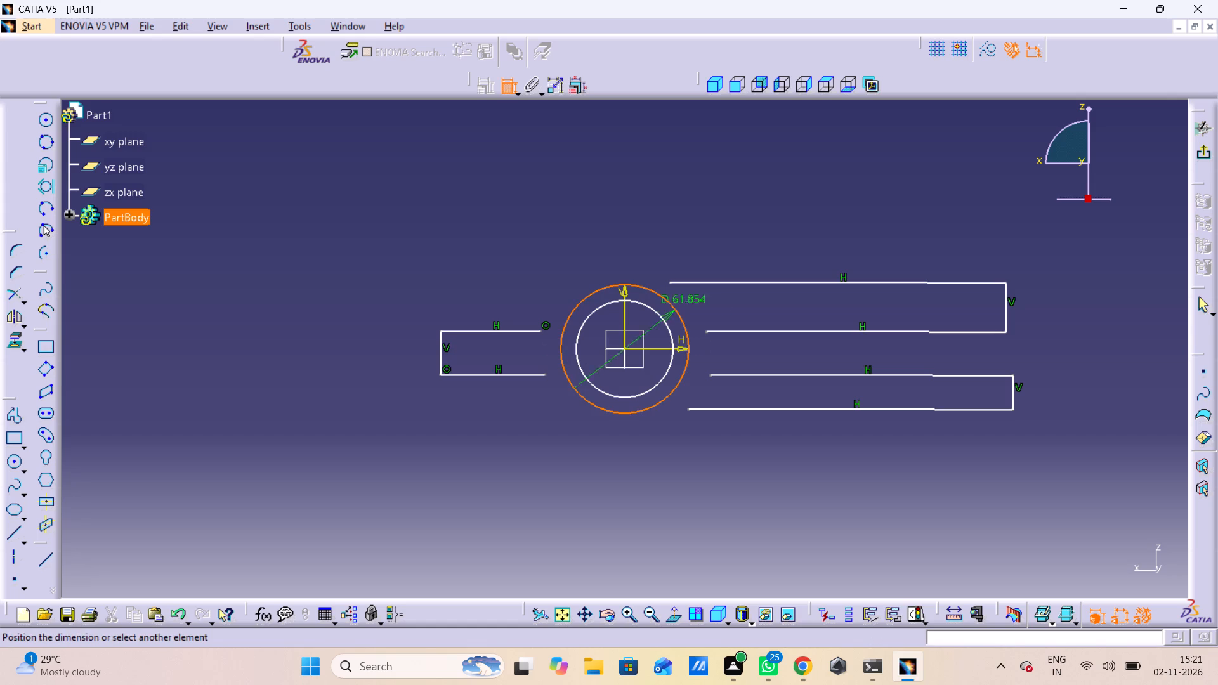
left_click(720, 309)
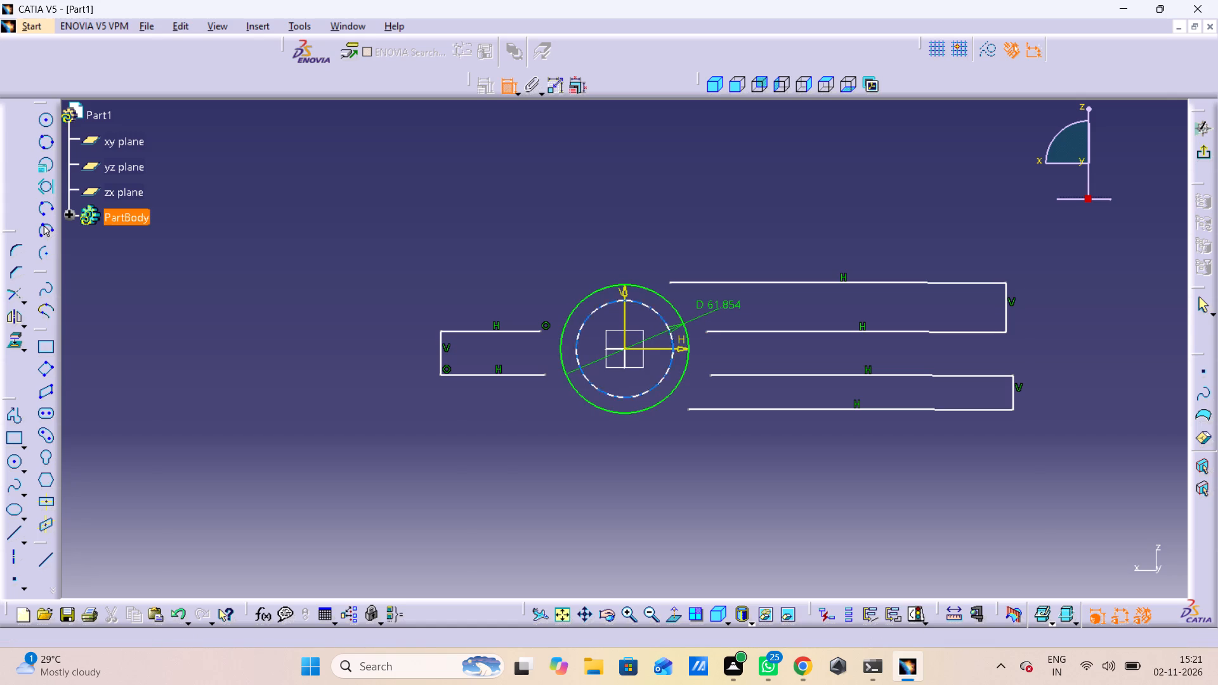
double_click(728, 297)
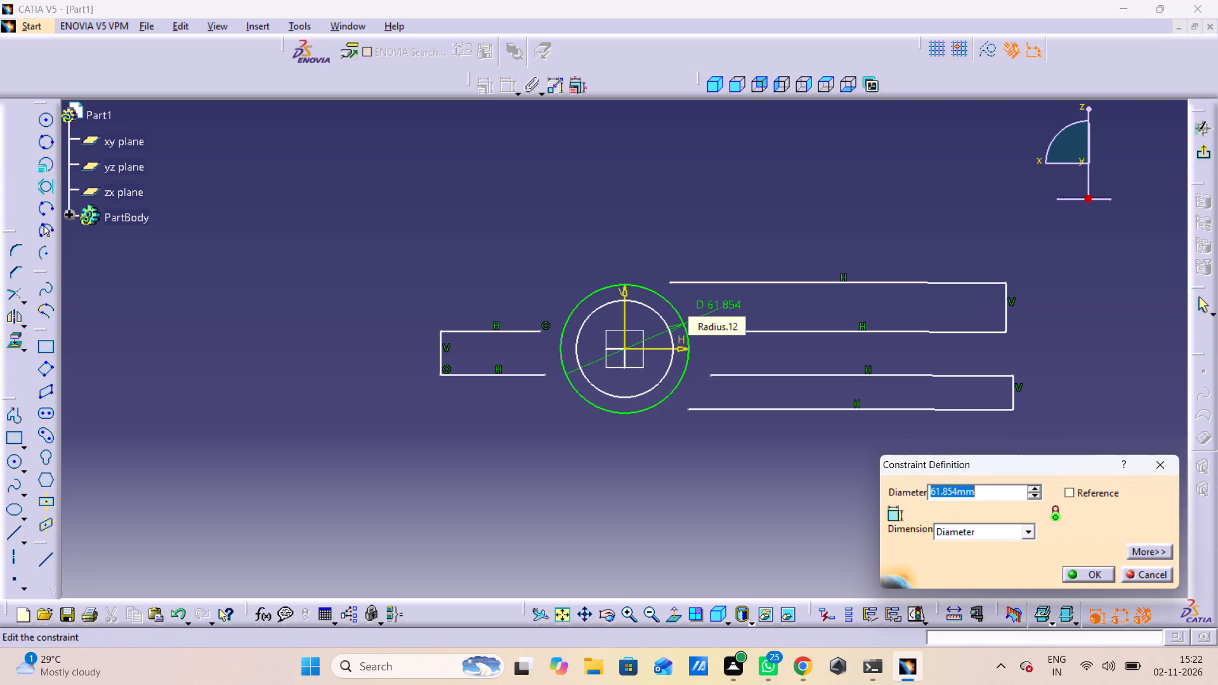
type("48")
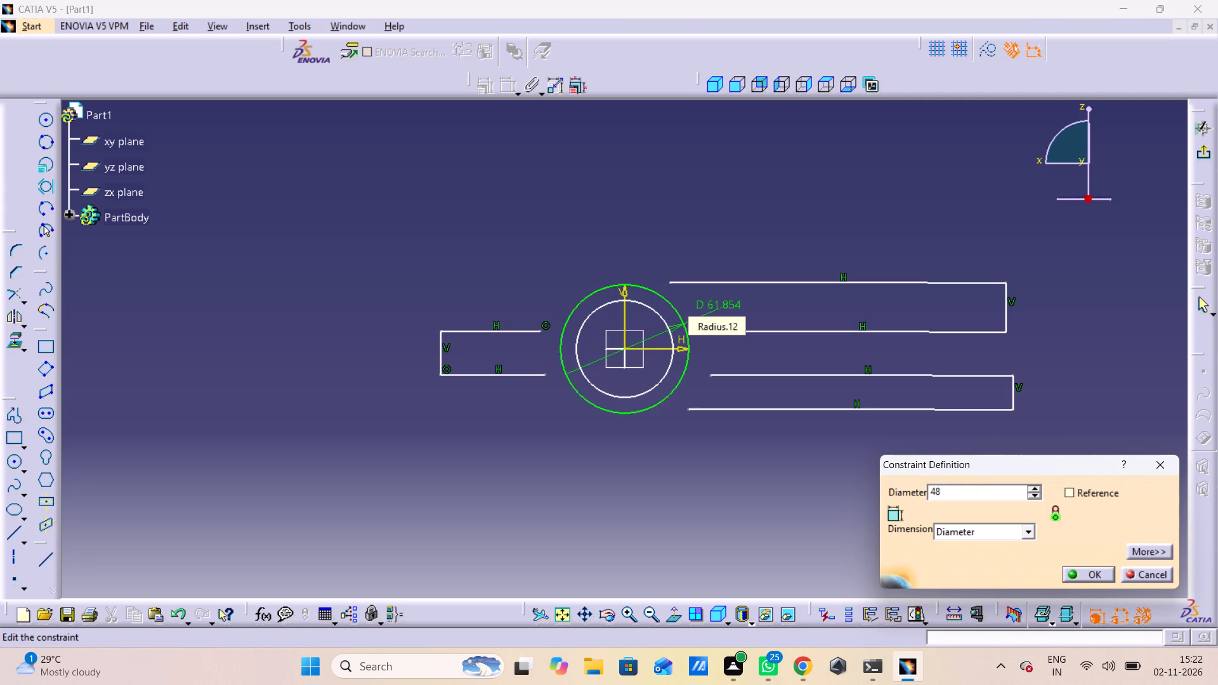
key("Return")
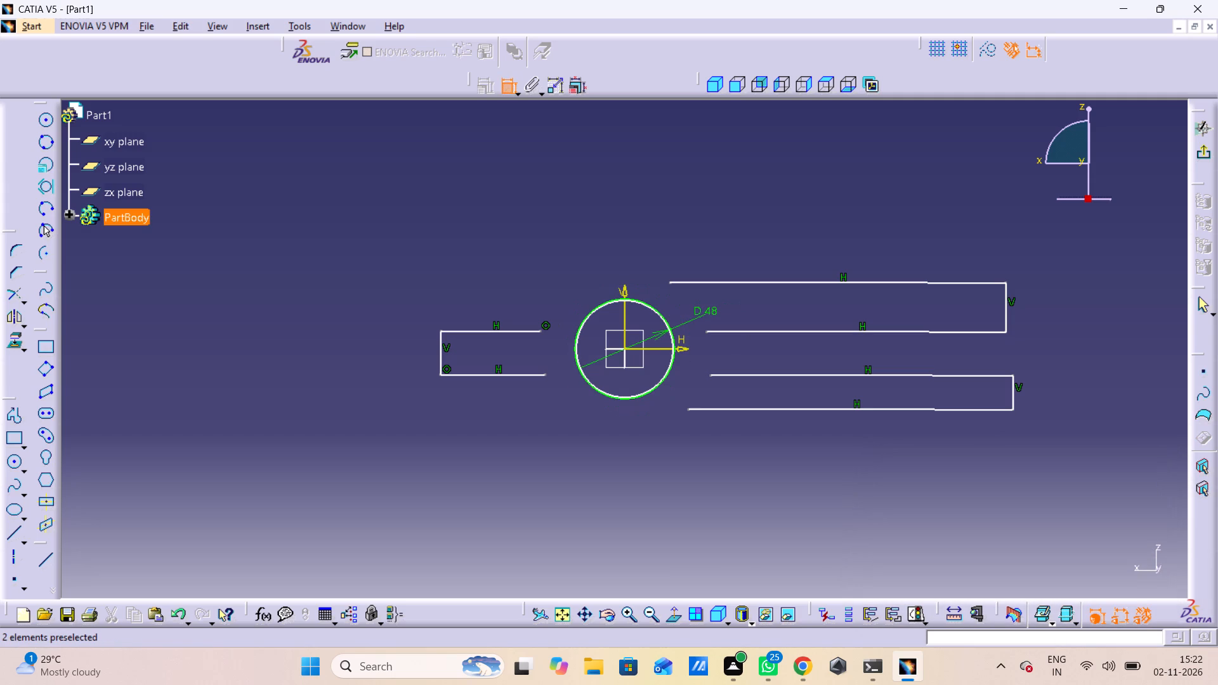
middle_click_drag(693, 328, 687, 238)
right_click(693, 328)
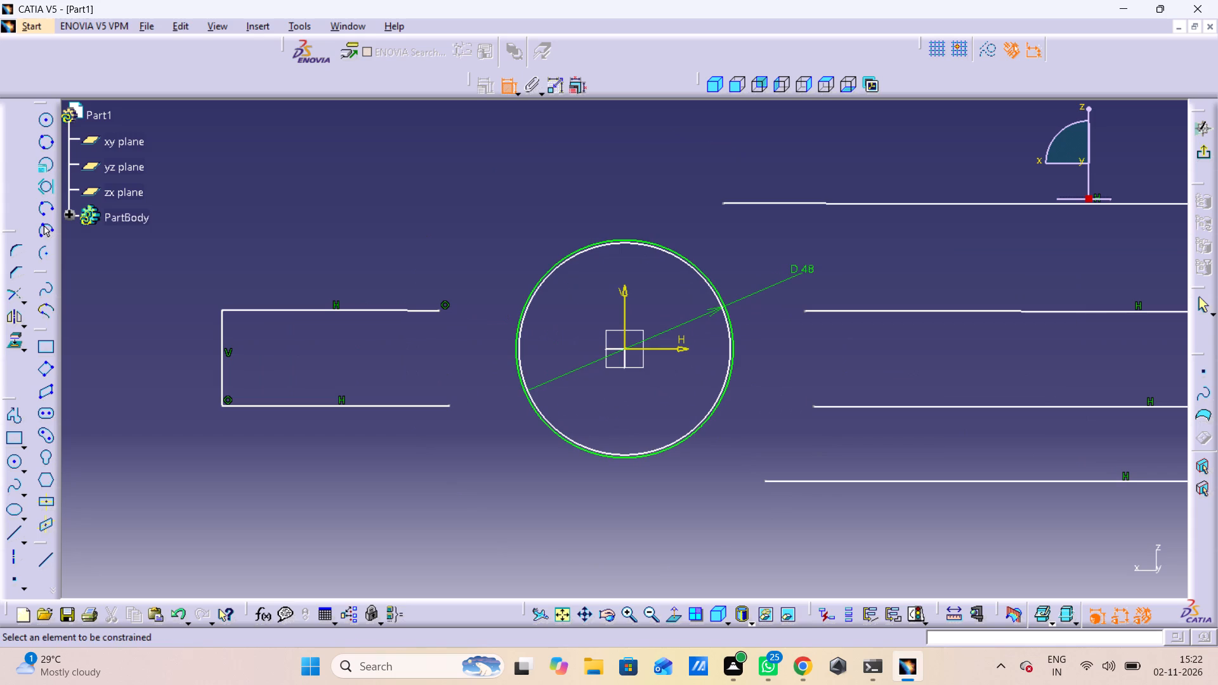
Dimension the inner circle with a diameter constraint of 30 mm.
left_click(724, 320)
left_click(775, 347)
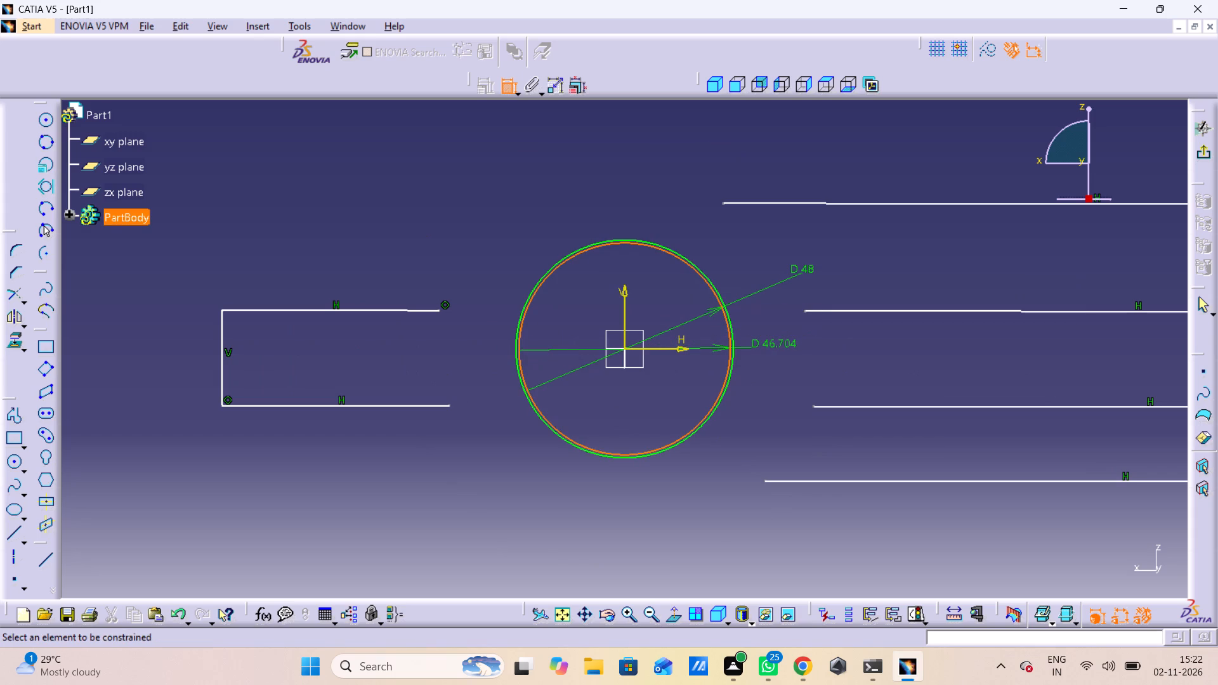
double_click(787, 333)
double_click(779, 343)
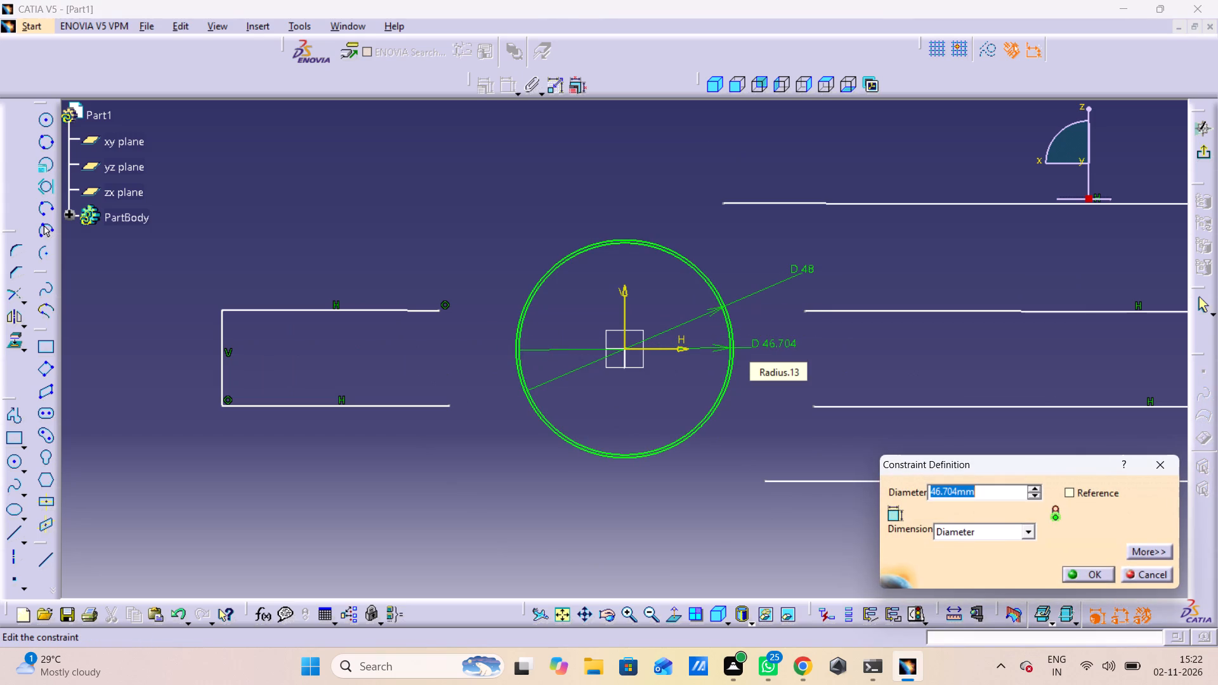
type("30")
key("Return")
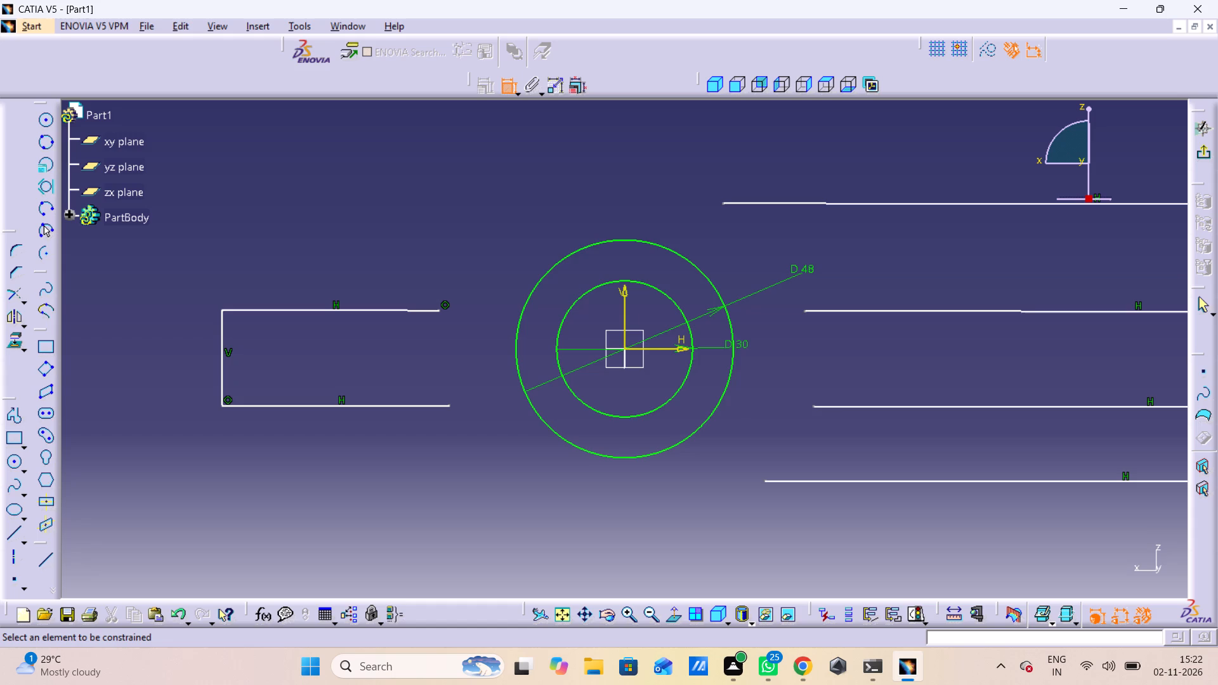
Make the free end of the negative-H arm's lower line coincident with the outer circle.
middle_click_drag(771, 342, 829, 452)
right_click(771, 342)
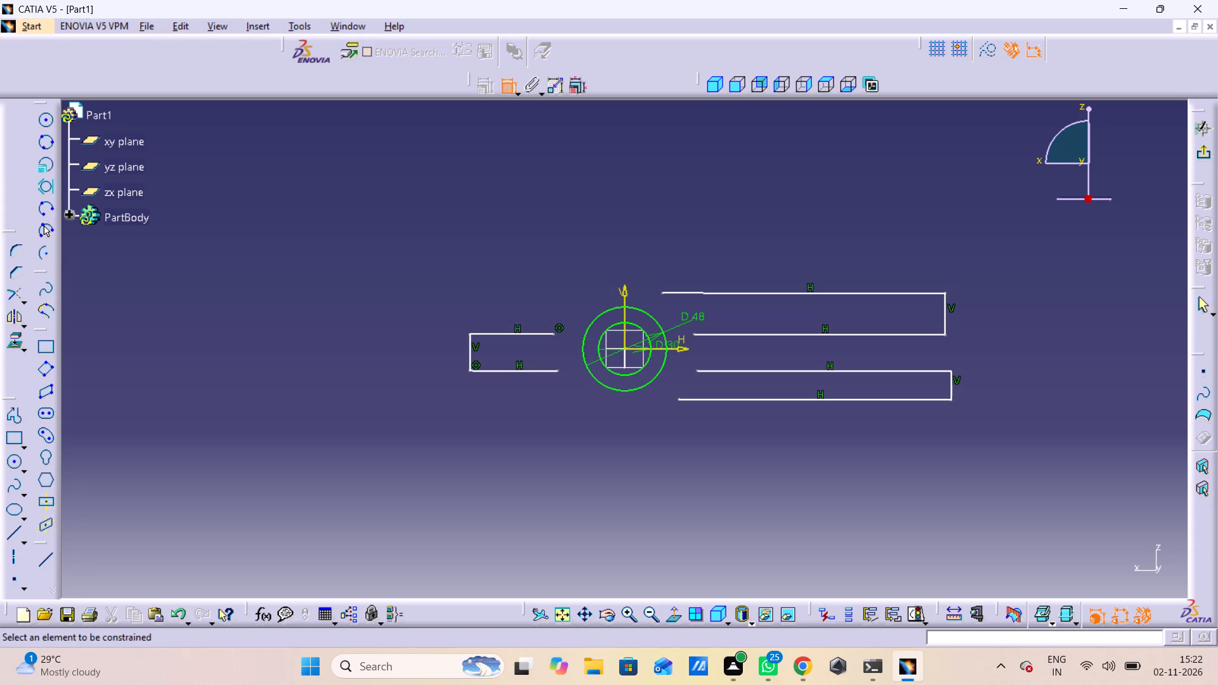
middle_click_drag(503, 437, 517, 276)
right_click(506, 437)
scroll(520, 287, "up", 1)
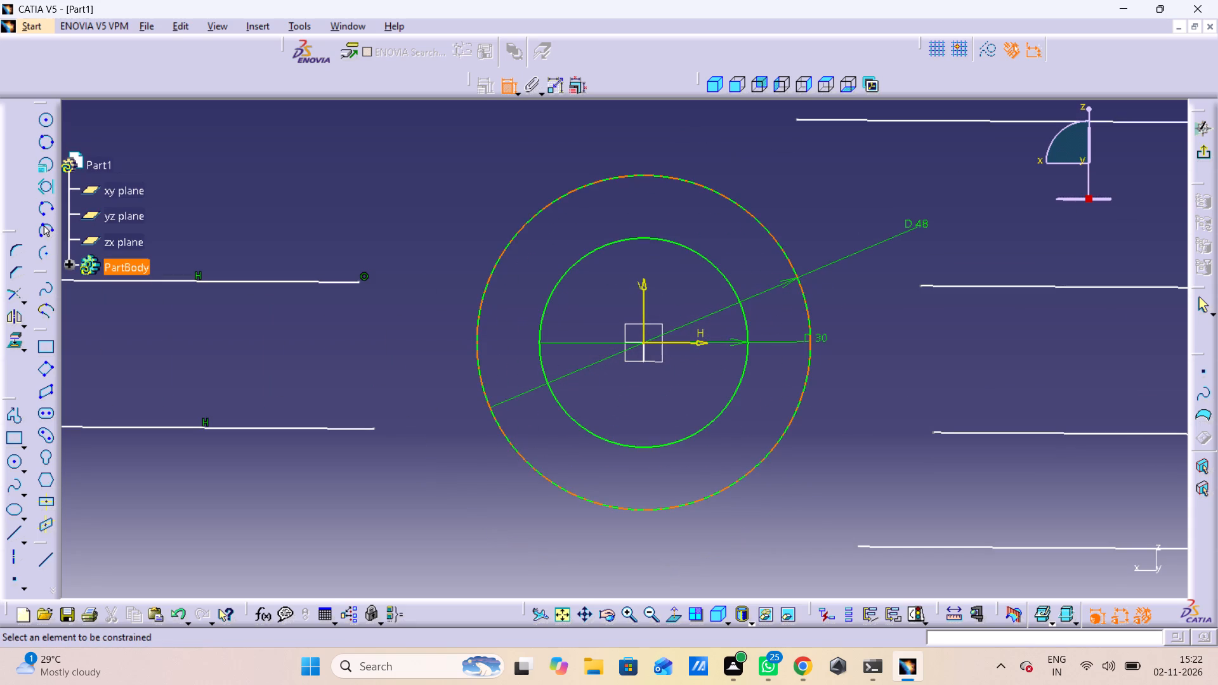
left_click(371, 431)
left_click(487, 389)
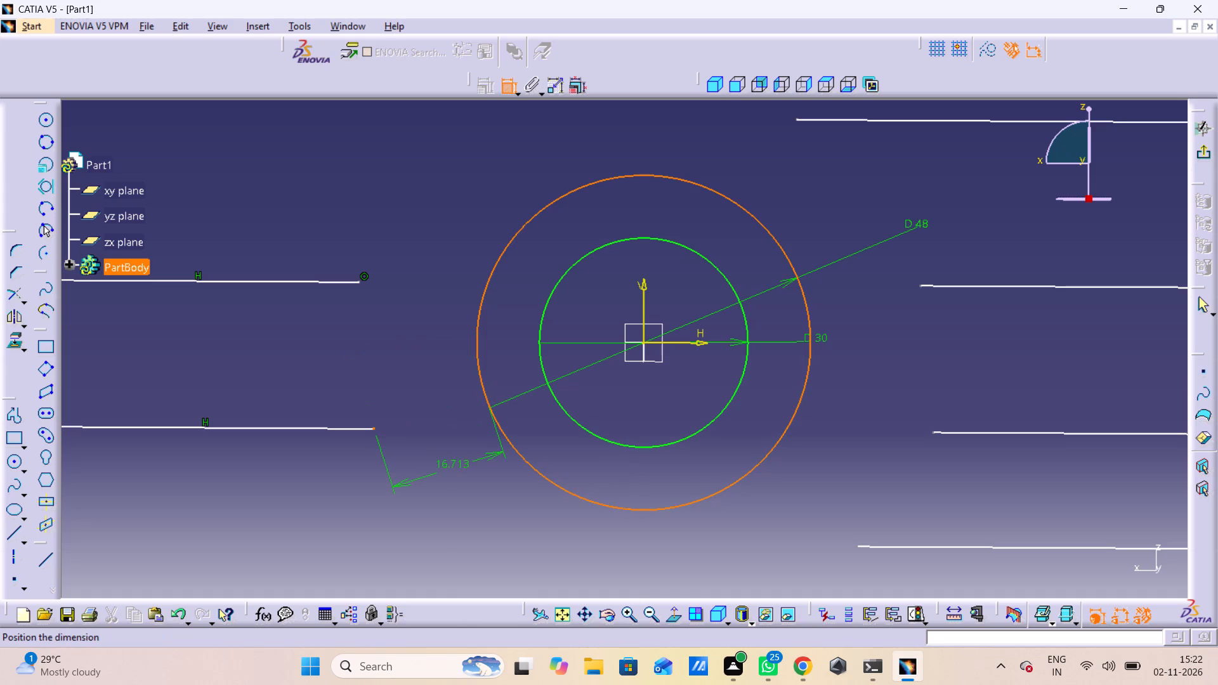
right_click(452, 468)
left_click(496, 604)
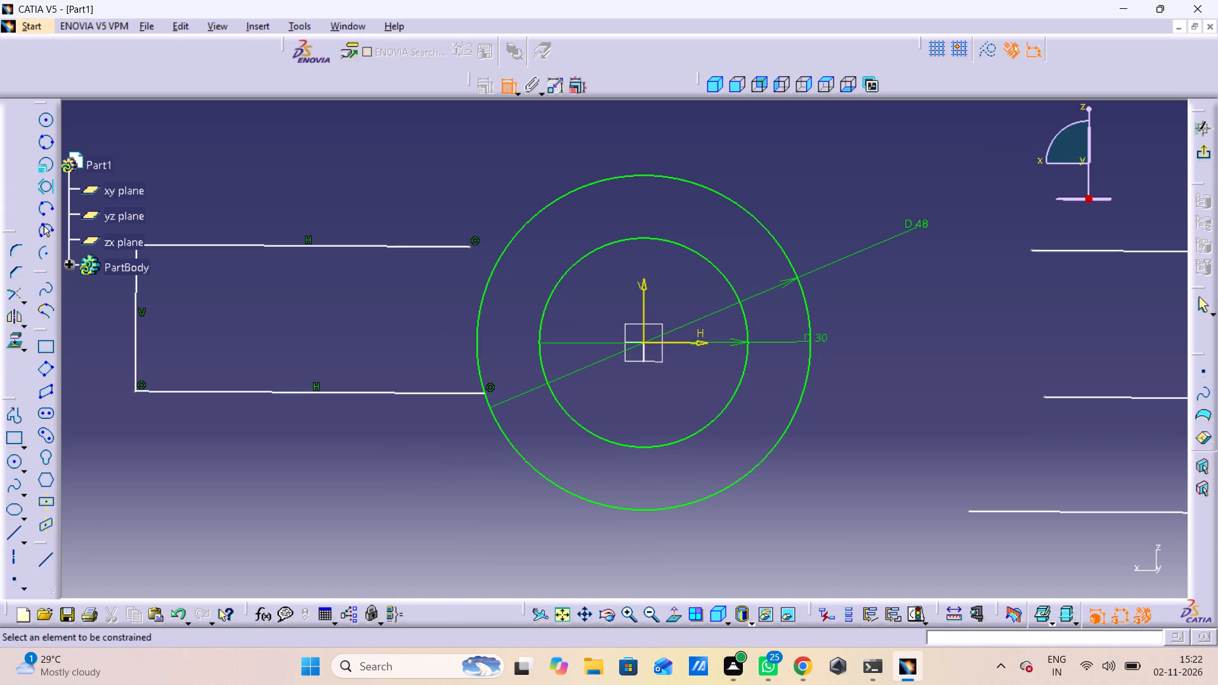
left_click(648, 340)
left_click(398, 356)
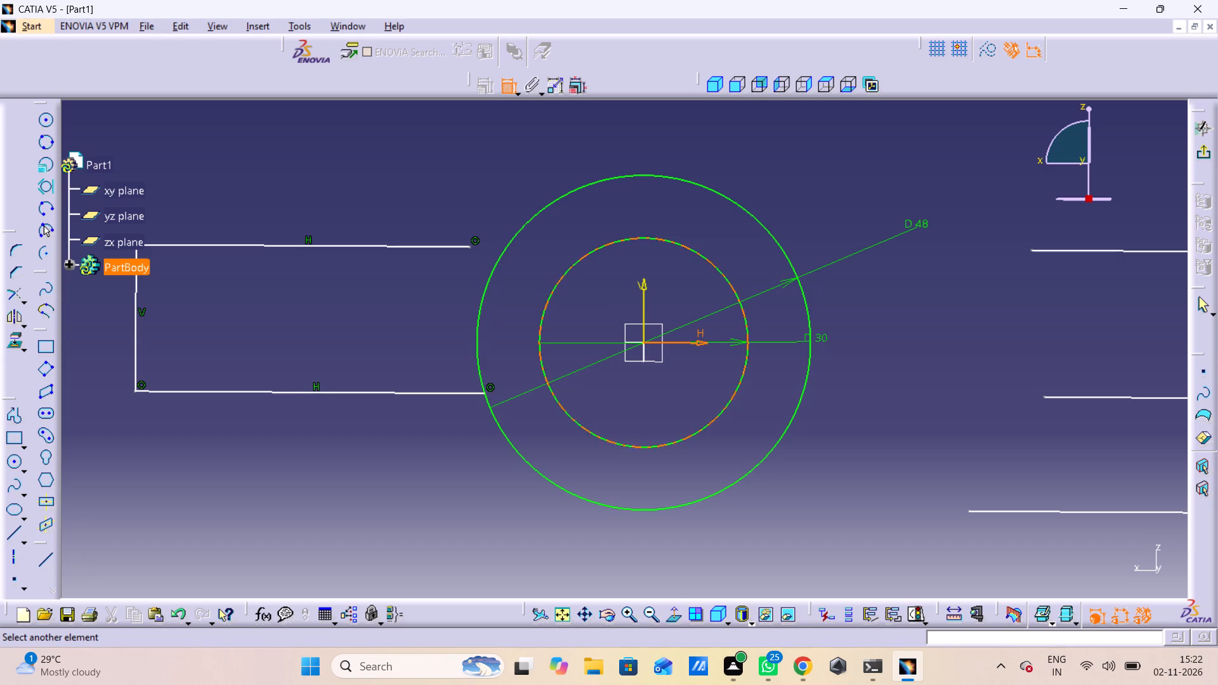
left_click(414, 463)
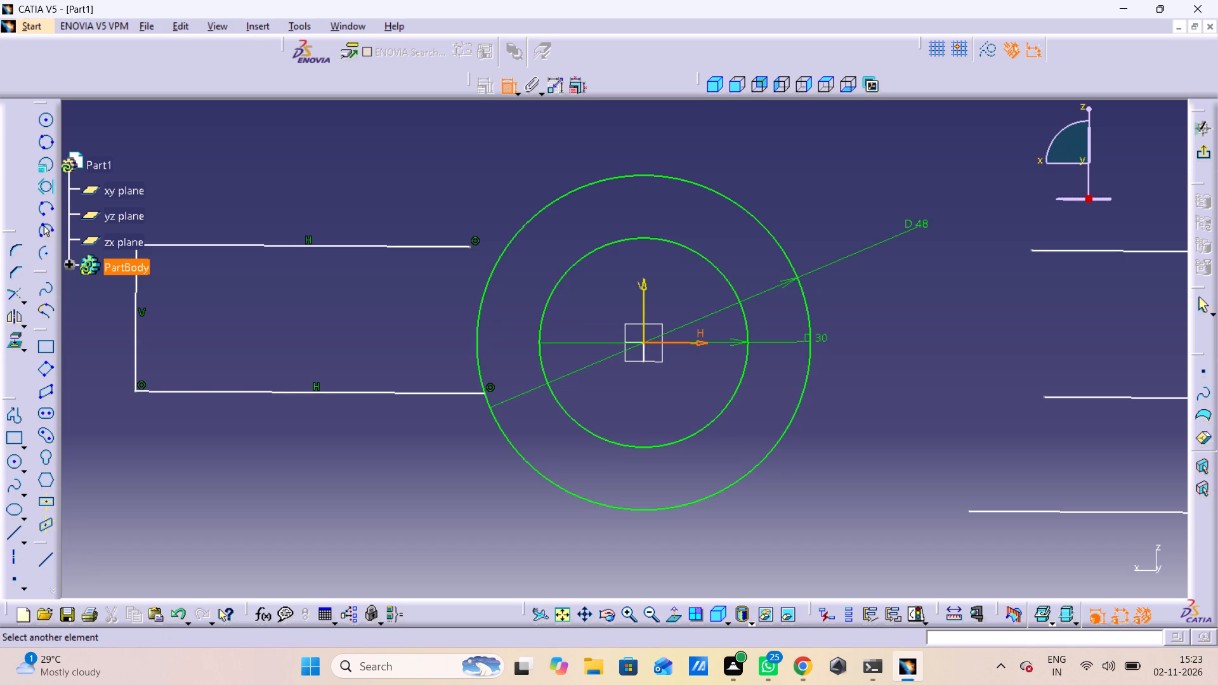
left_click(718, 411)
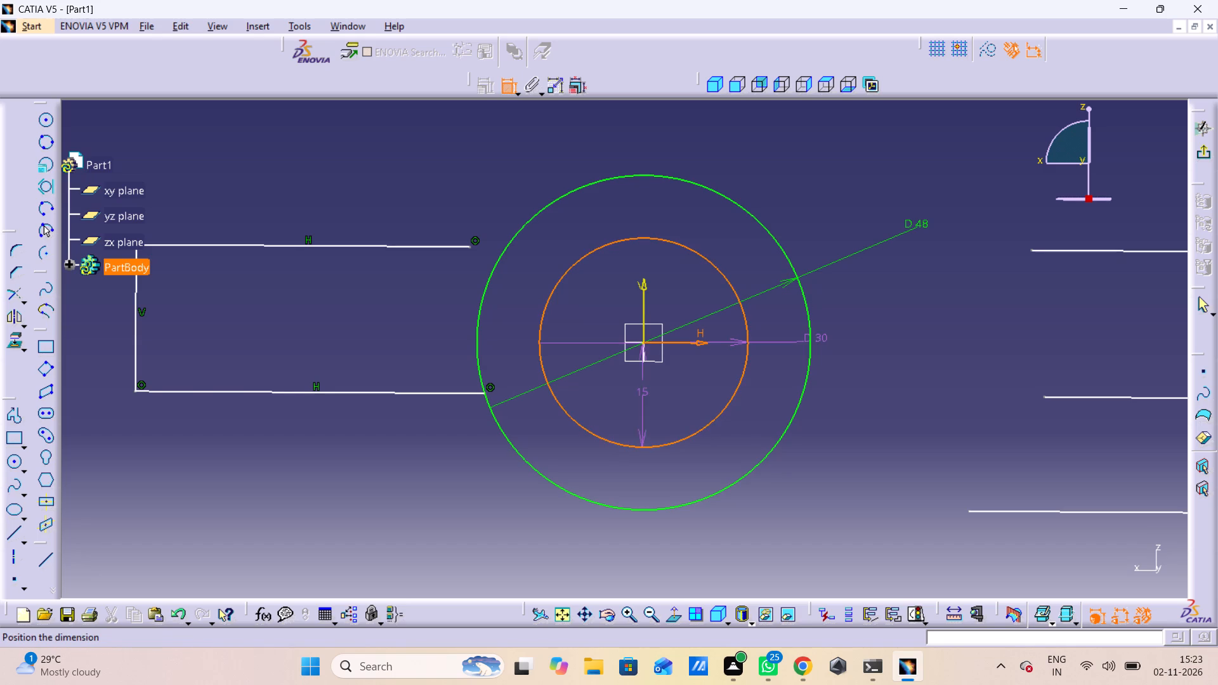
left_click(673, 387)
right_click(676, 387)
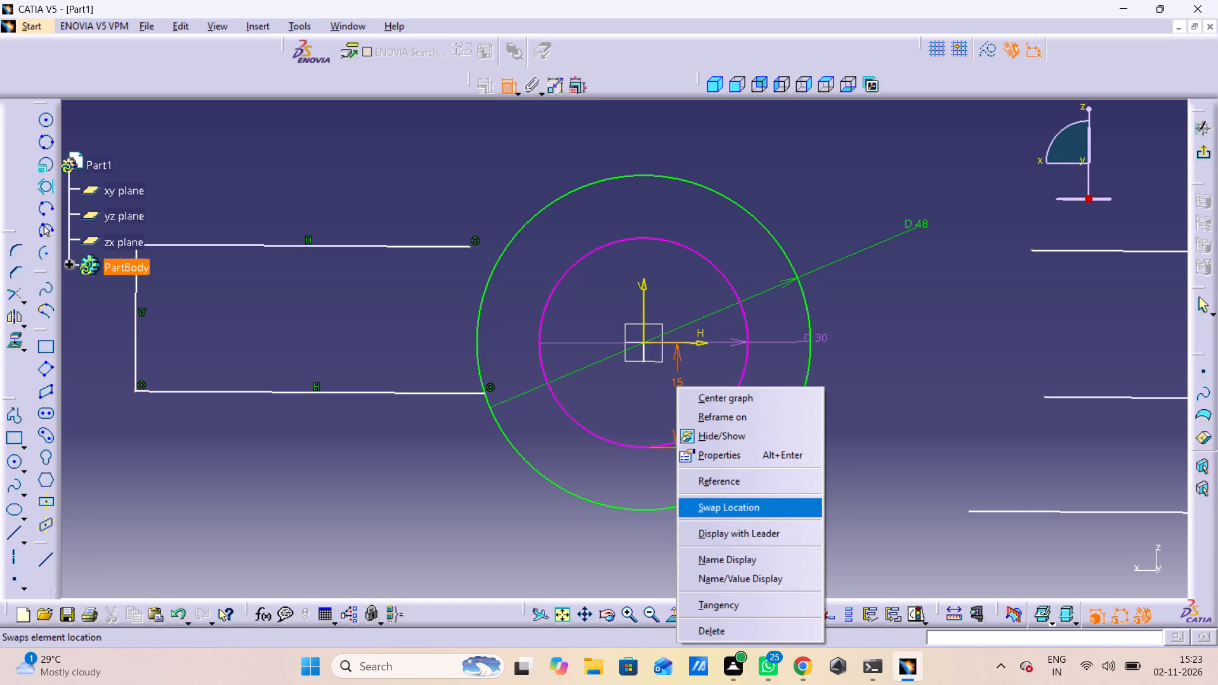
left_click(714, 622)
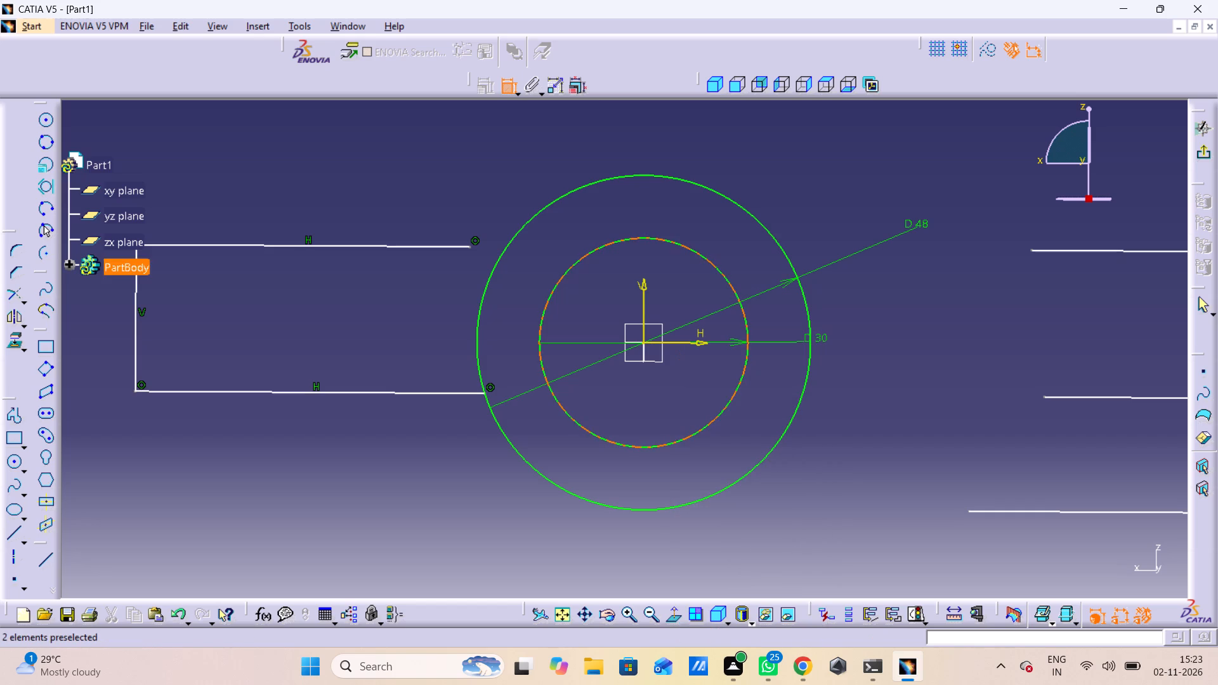
Dimension the distance from the origin to the negative-H arm's vertical closed-end line as 35 mm.
left_click(644, 345)
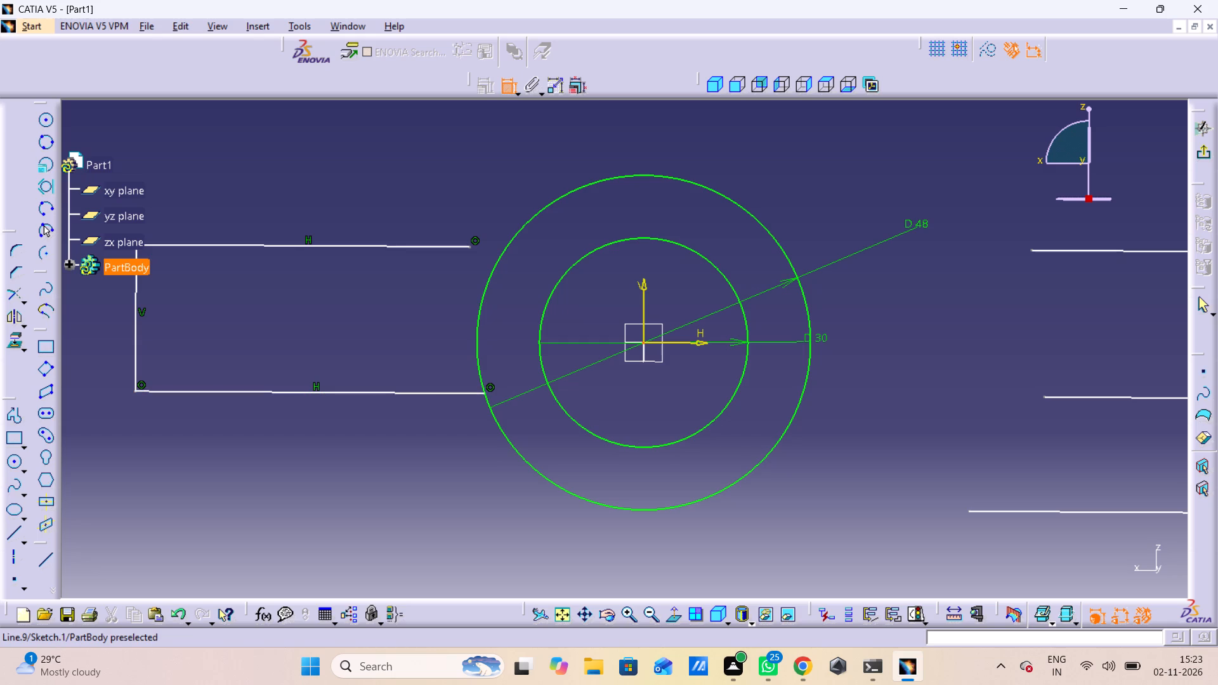
left_click(135, 316)
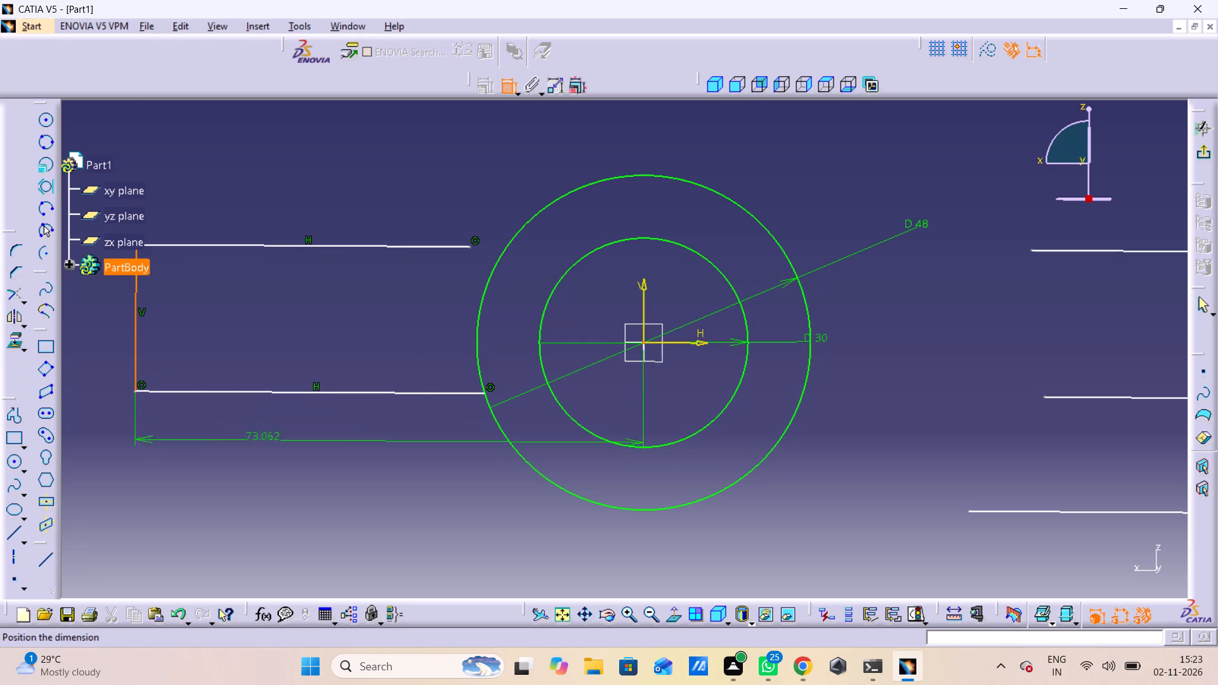
left_click(343, 450)
double_click(335, 441)
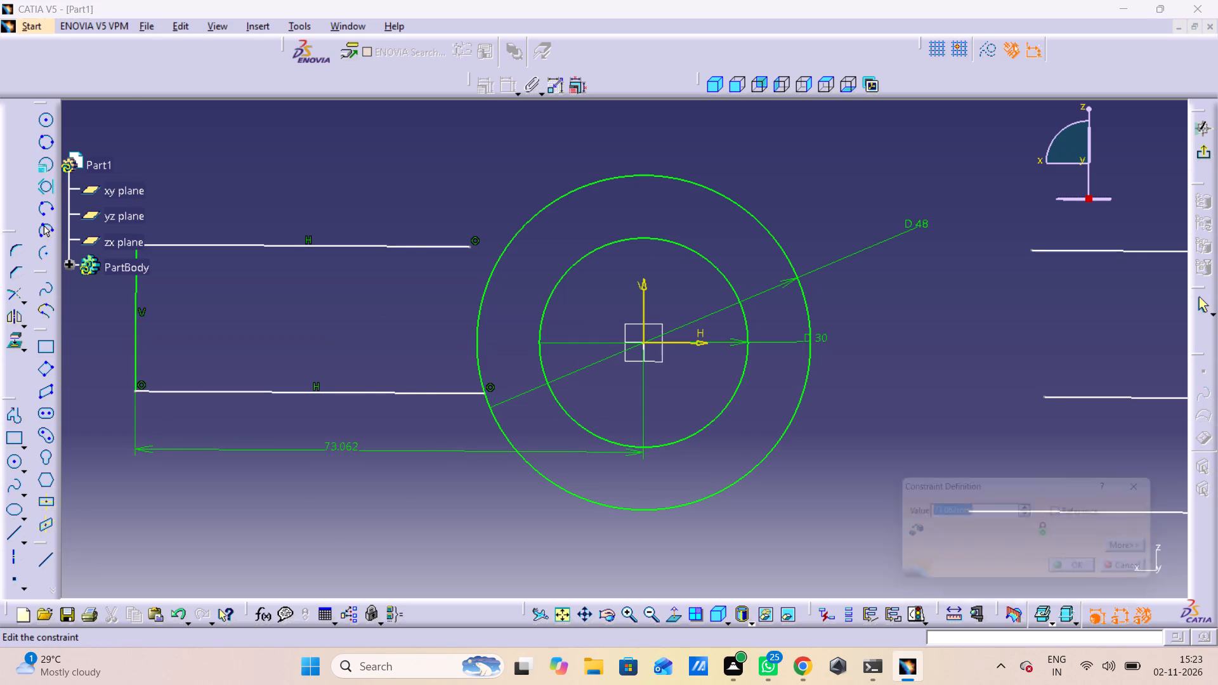
type("35")
key("Return")
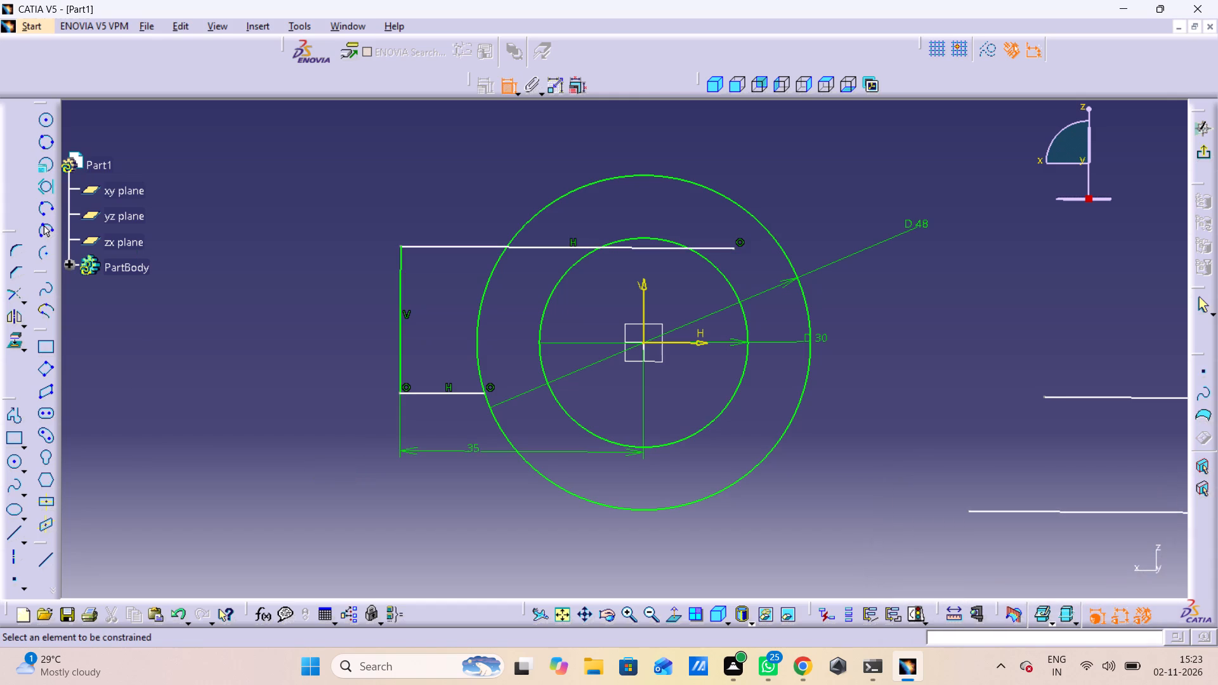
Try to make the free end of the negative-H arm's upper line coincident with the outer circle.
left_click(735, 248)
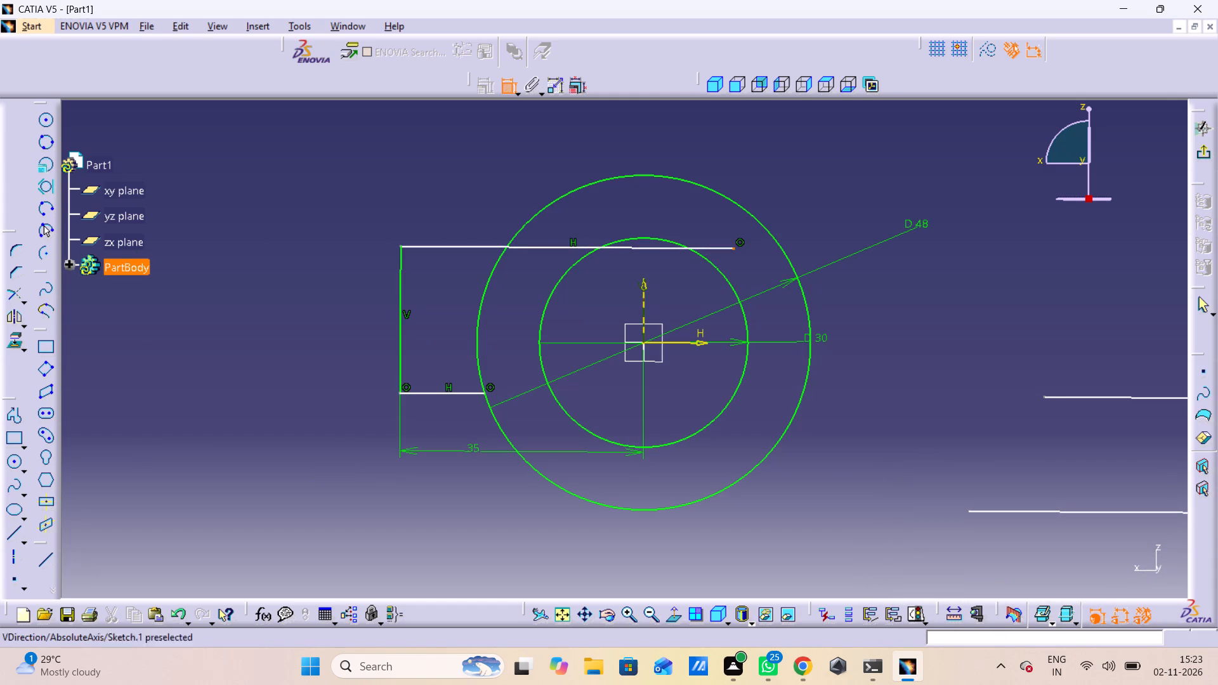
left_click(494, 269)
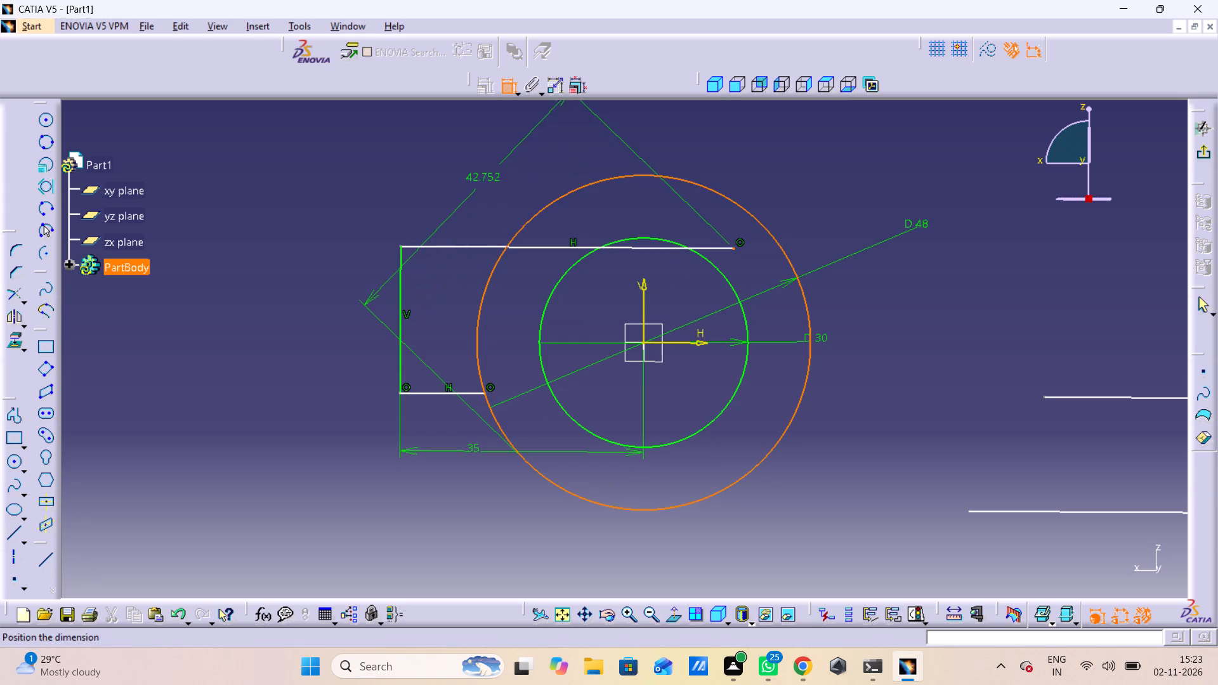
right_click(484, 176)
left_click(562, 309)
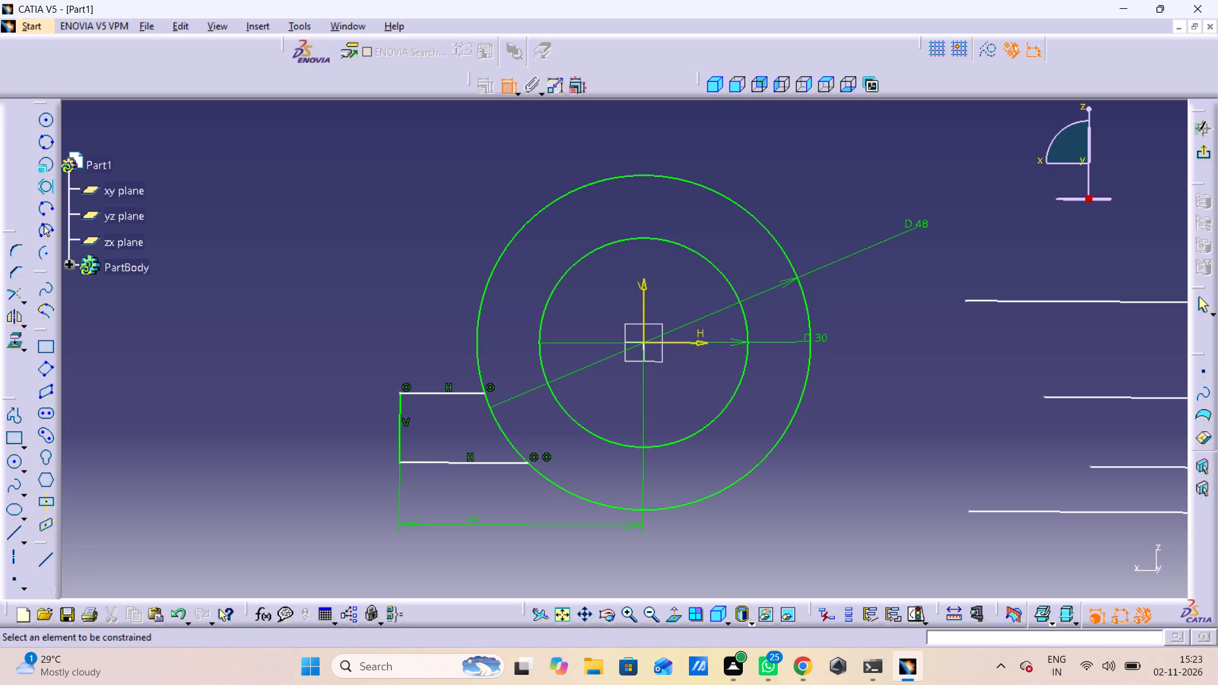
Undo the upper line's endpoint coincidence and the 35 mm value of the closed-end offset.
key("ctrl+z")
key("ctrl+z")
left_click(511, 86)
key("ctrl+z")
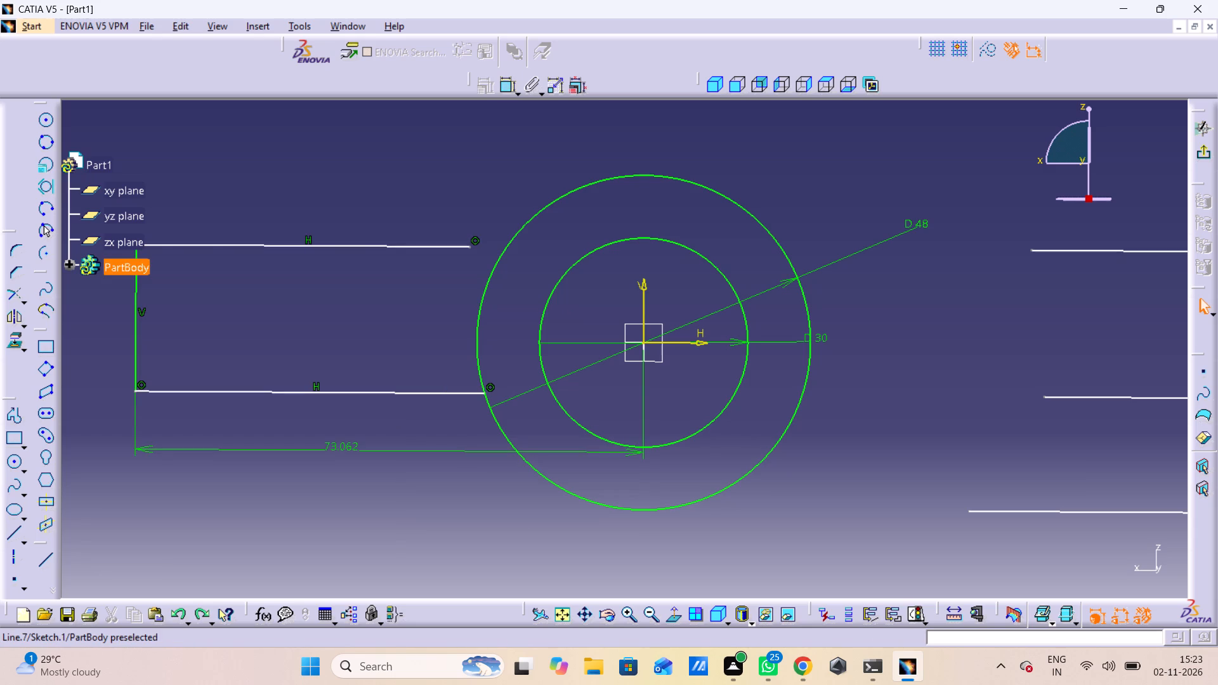
Constrain the negative-H arm's upper and lower horizontal lines as symmetric about the H axis.
left_click(443, 247)
left_click(475, 188)
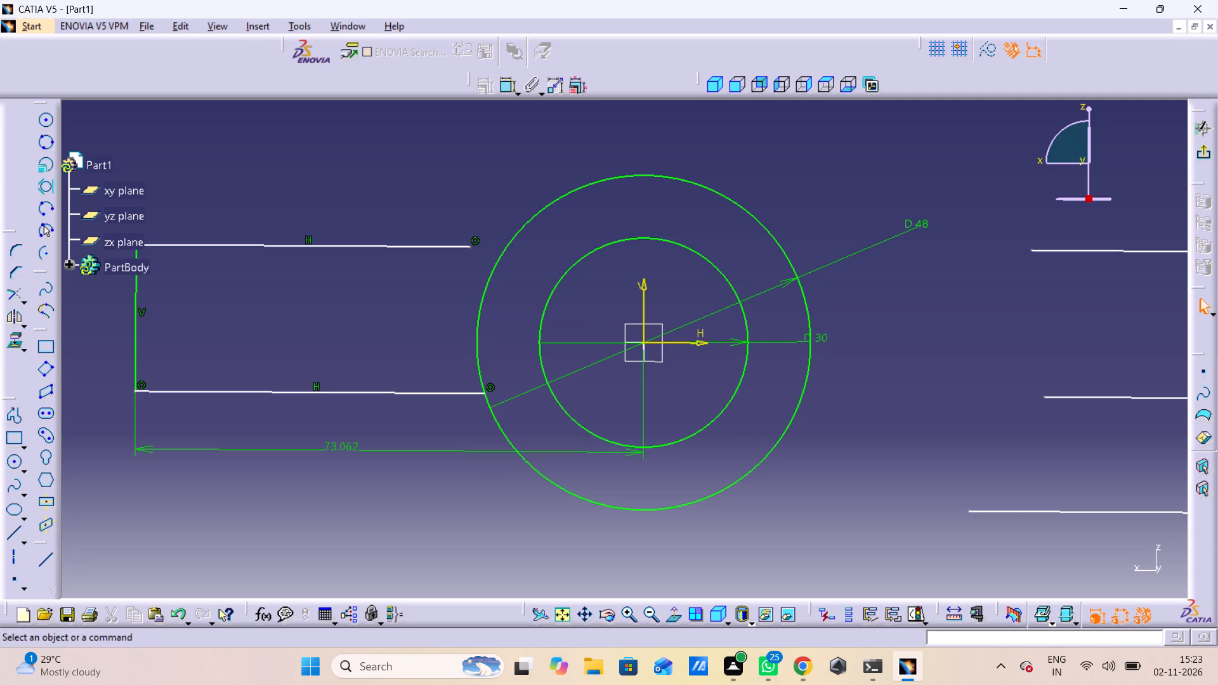
double_click(505, 79)
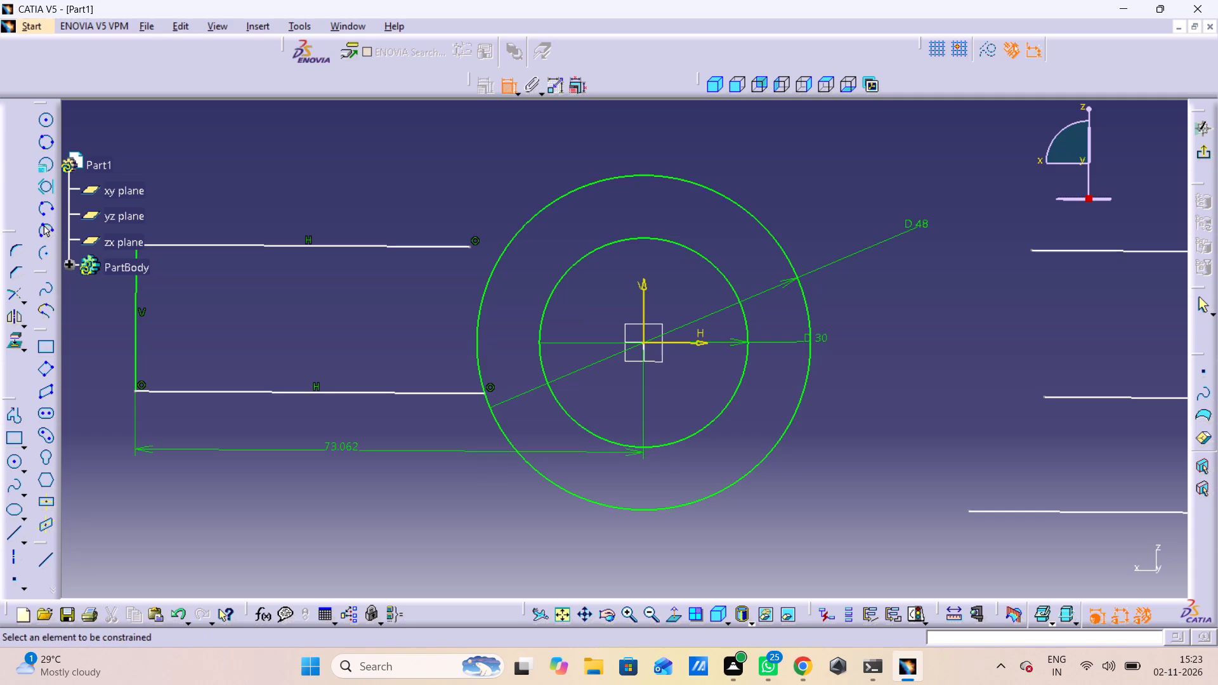
left_click(414, 245)
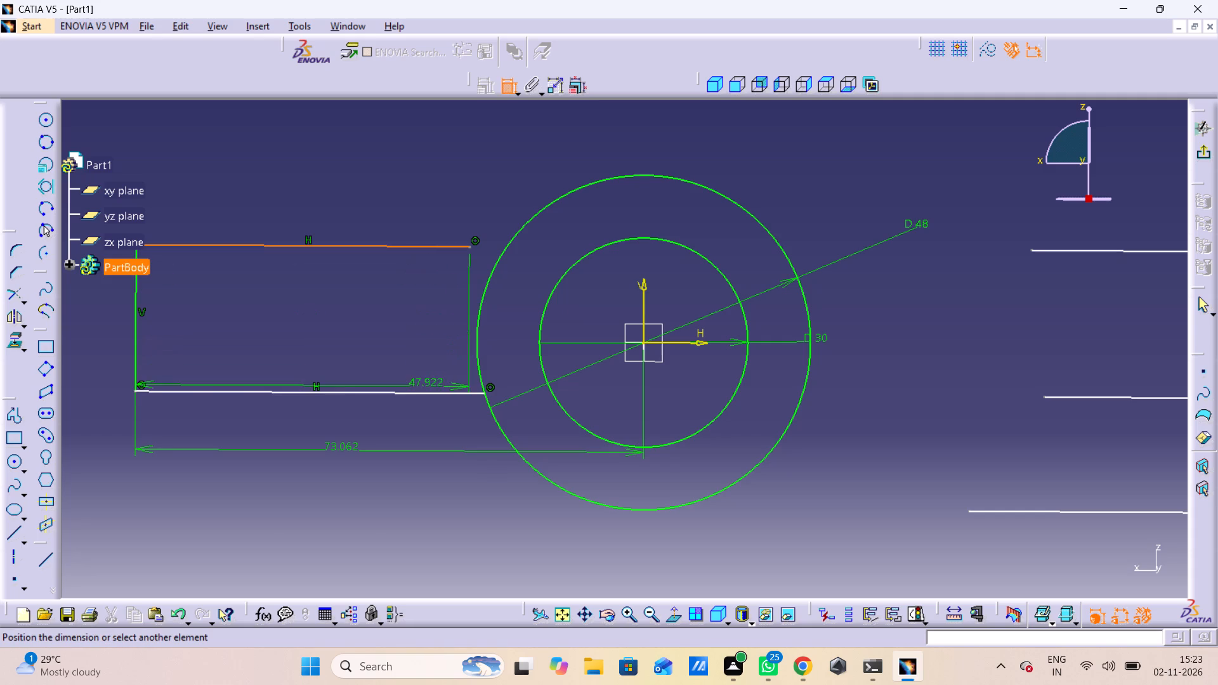
left_click(426, 393)
right_click(424, 308)
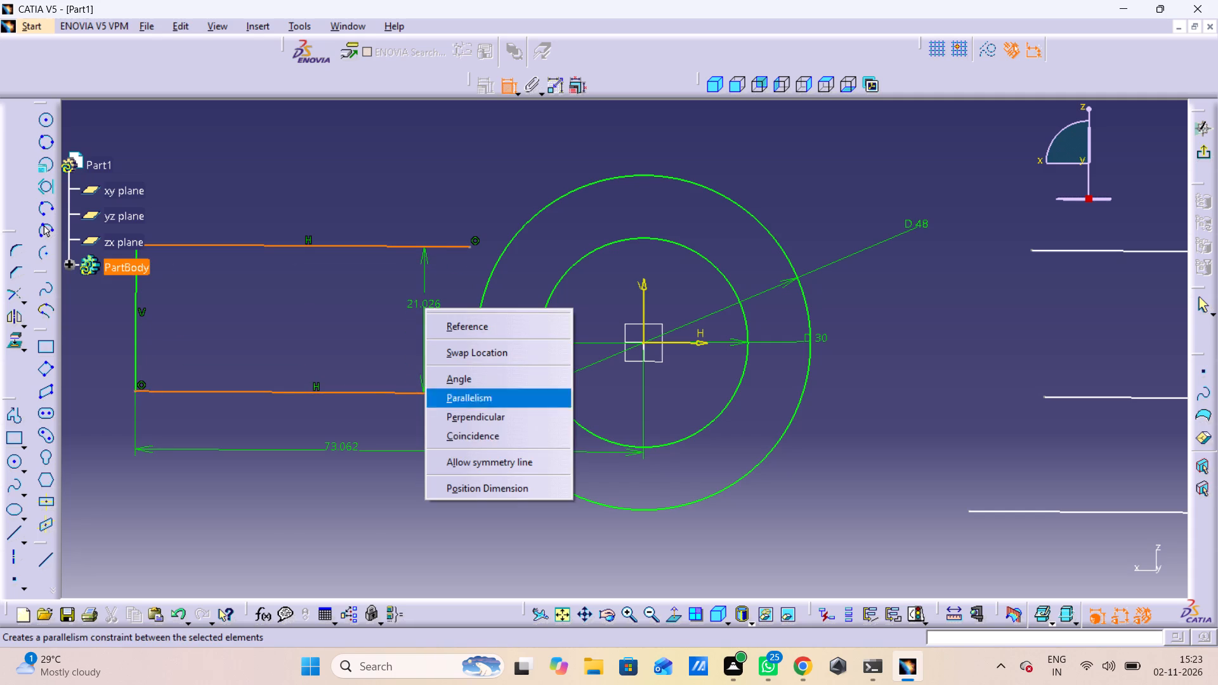
left_click(461, 461)
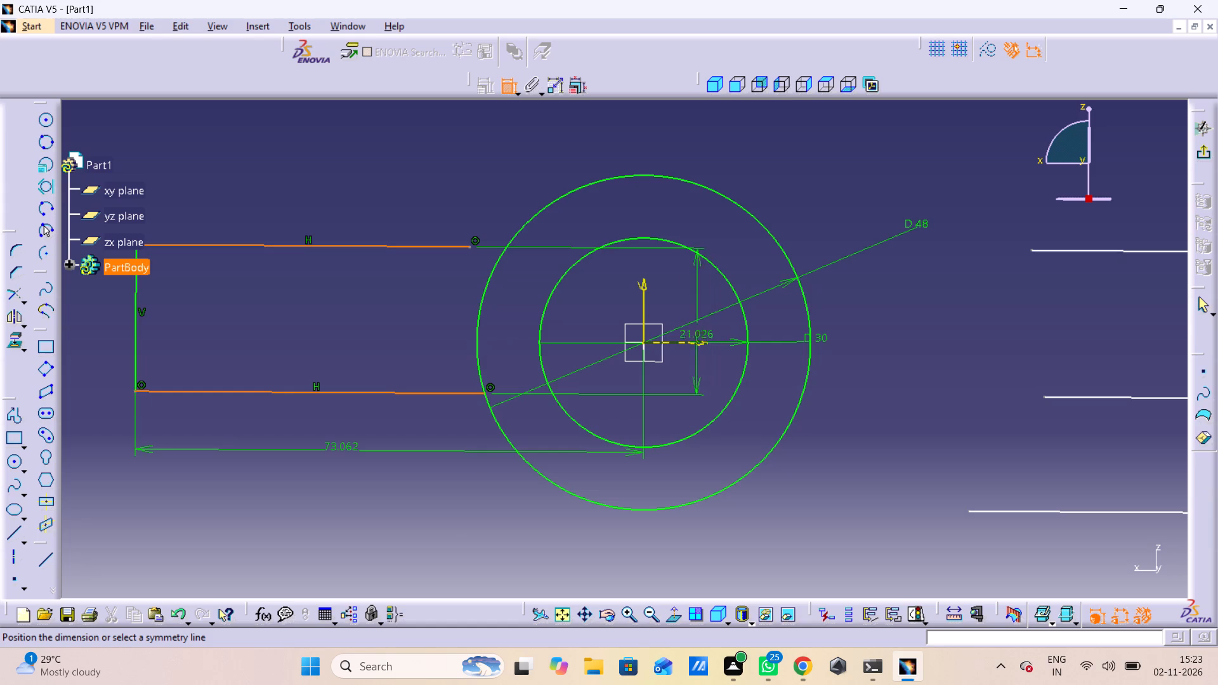
left_click(680, 341)
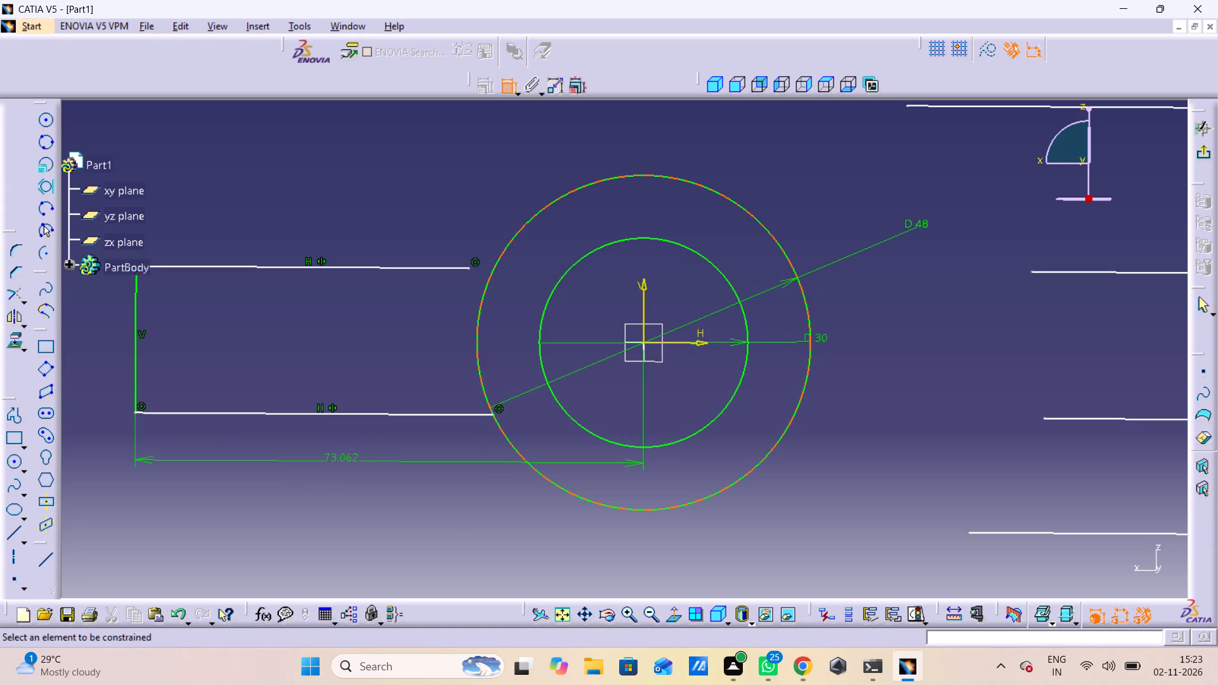
Make the free end of the negative-H arm's upper line coincident with the outer circle.
left_click(472, 267)
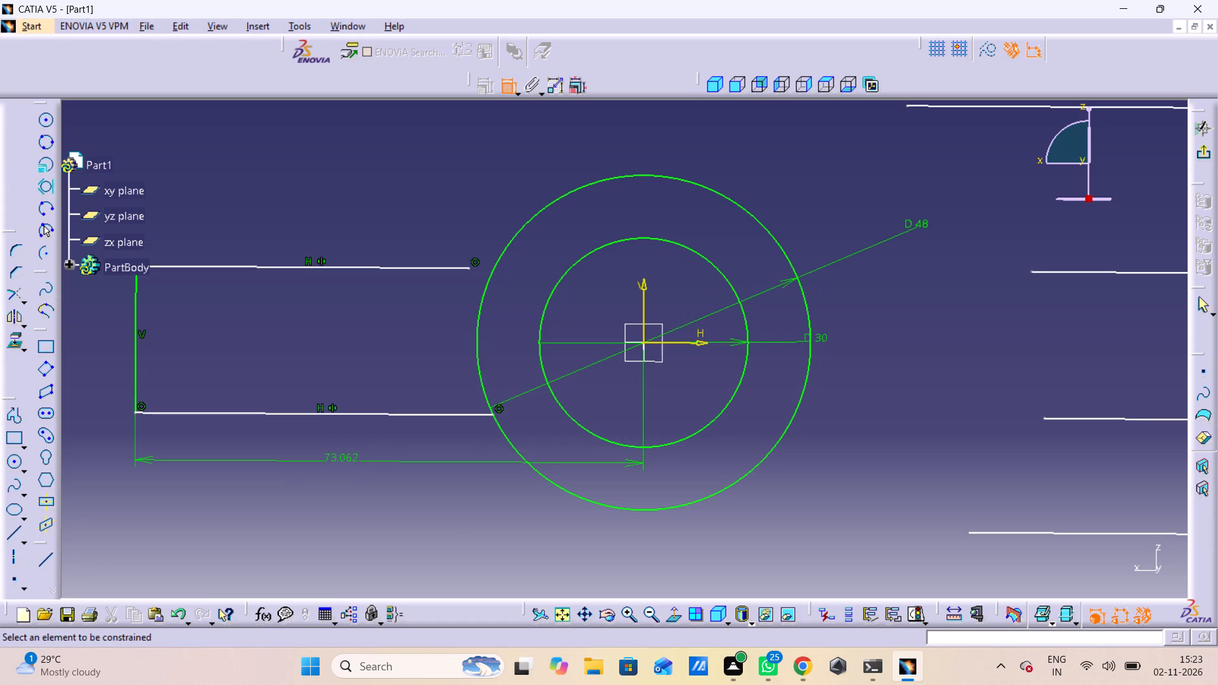
left_click(469, 270)
left_click(487, 271)
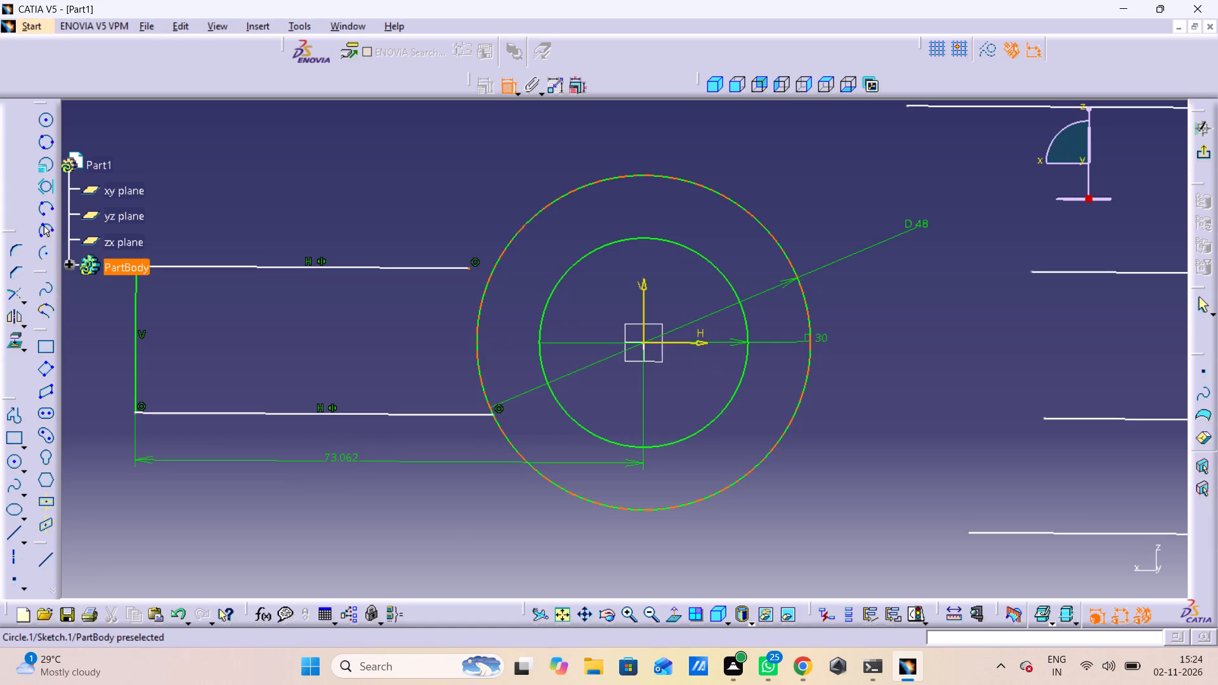
left_click(494, 275)
right_click_drag(474, 201, 471, 208)
left_click(555, 335)
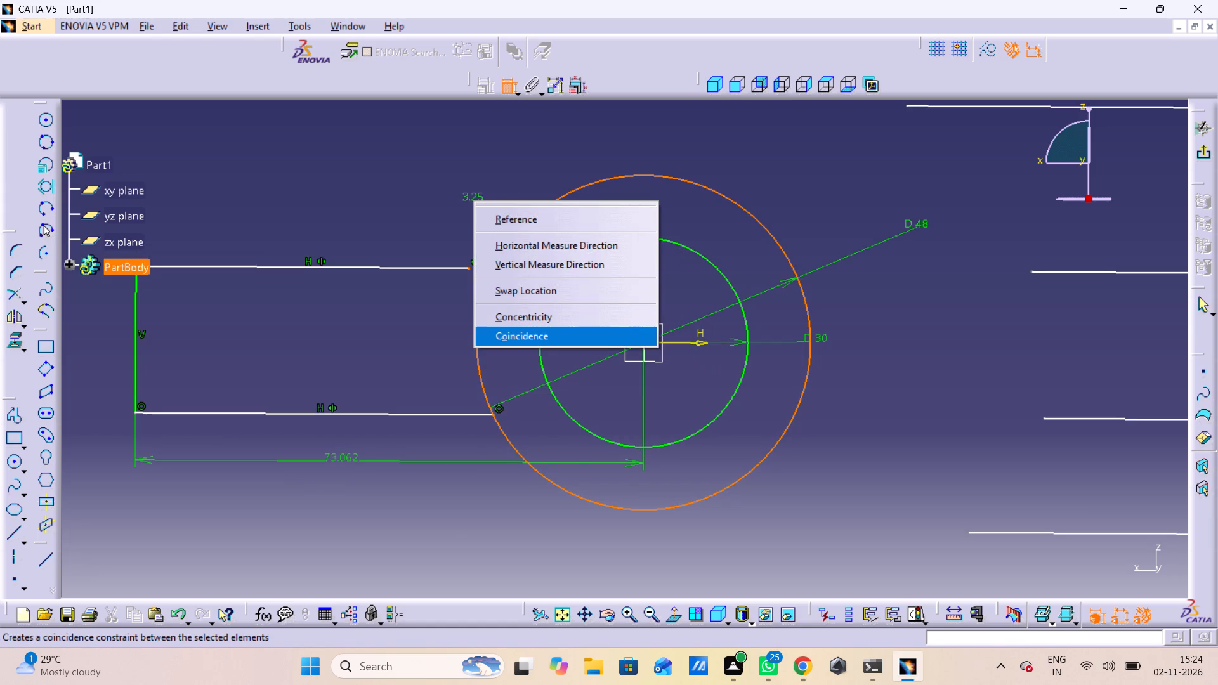
Set the offset between the origin and the negative-H arm's closed-end line to 35 mm.
double_click(341, 462)
type("35")
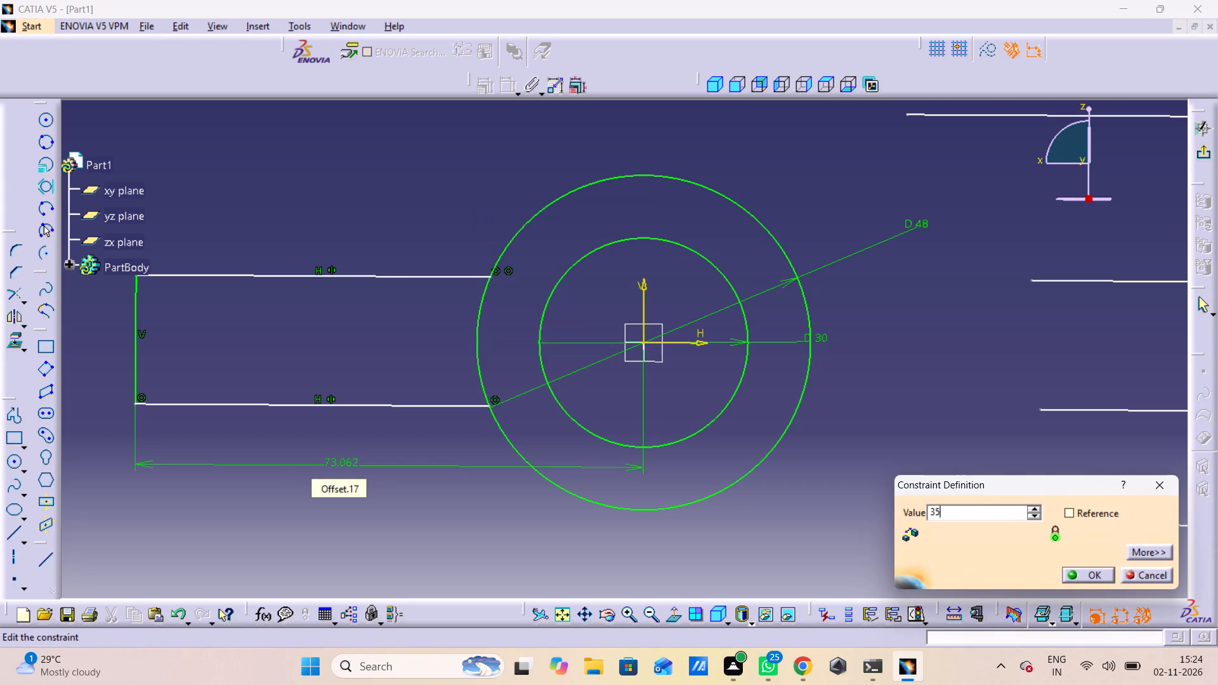
key("Return")
left_click(124, 401)
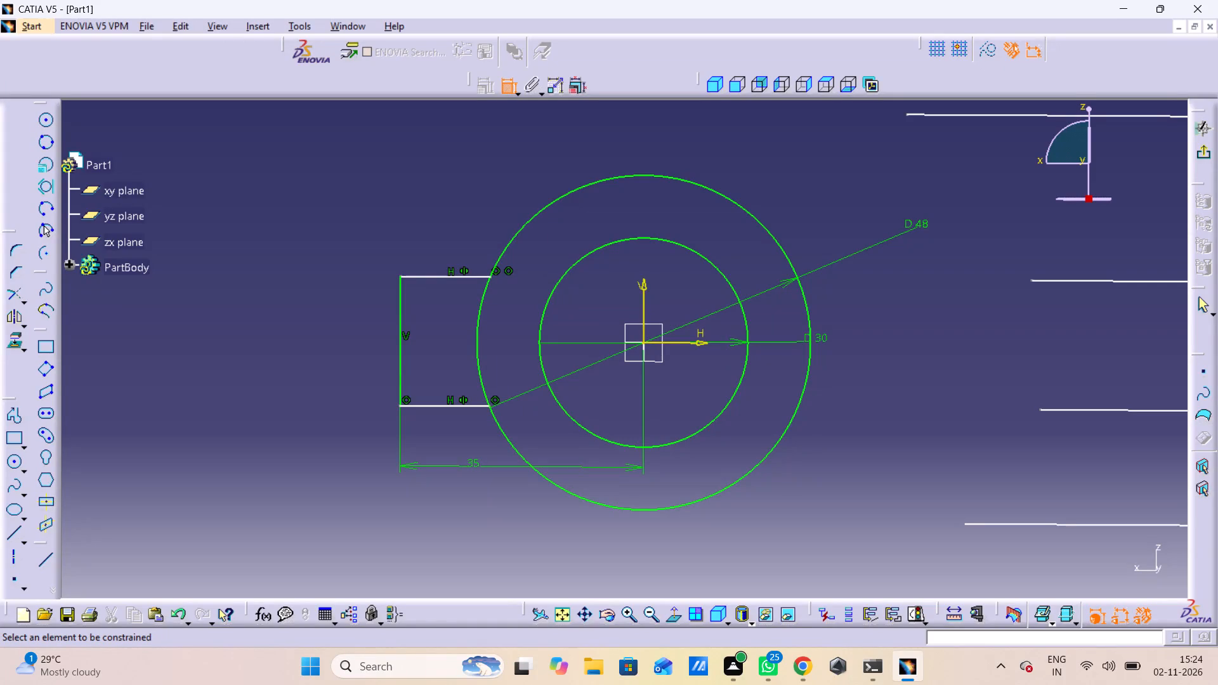
Dimension the distance between the negative-H arm's upper and lower horizontal lines and set it to 24 mm.
left_click(437, 277)
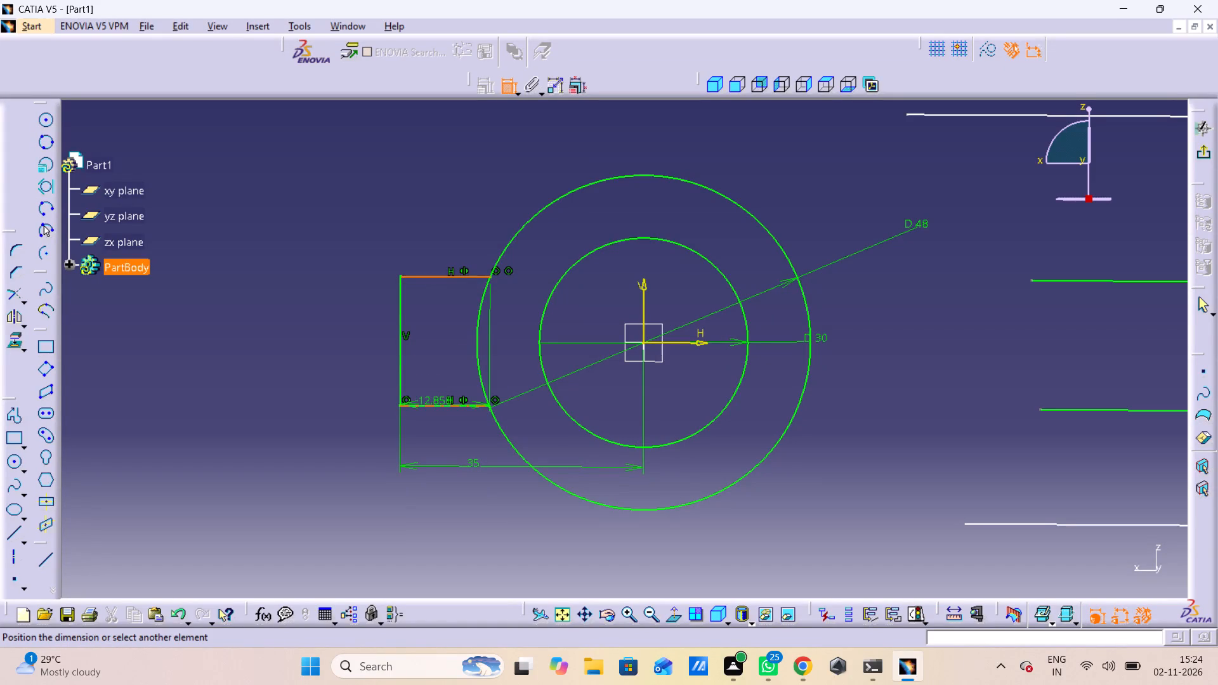
left_click(435, 405)
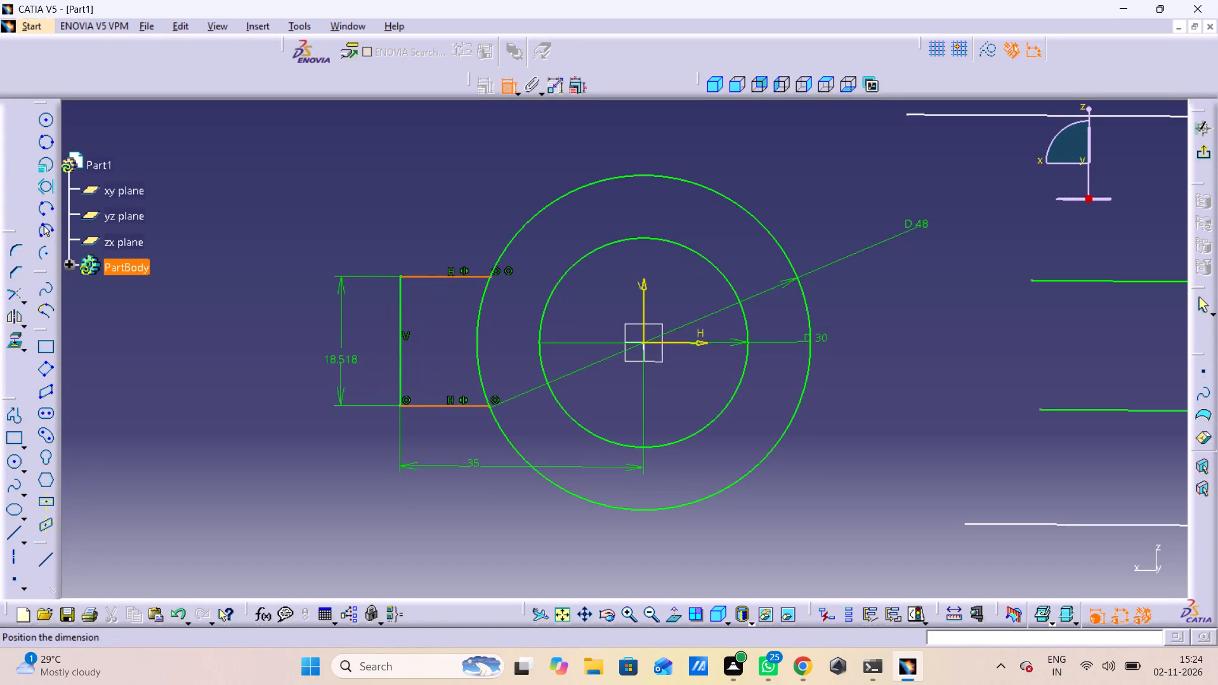
left_click(327, 343)
double_click(328, 332)
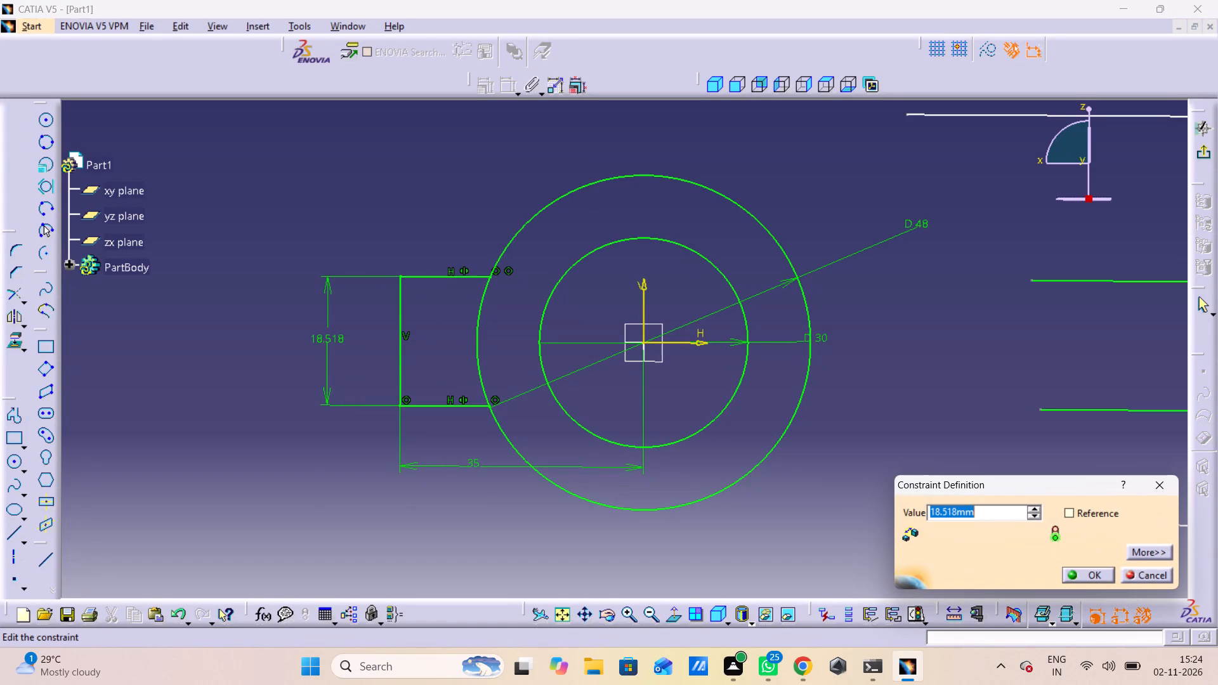
type("24")
key("Return")
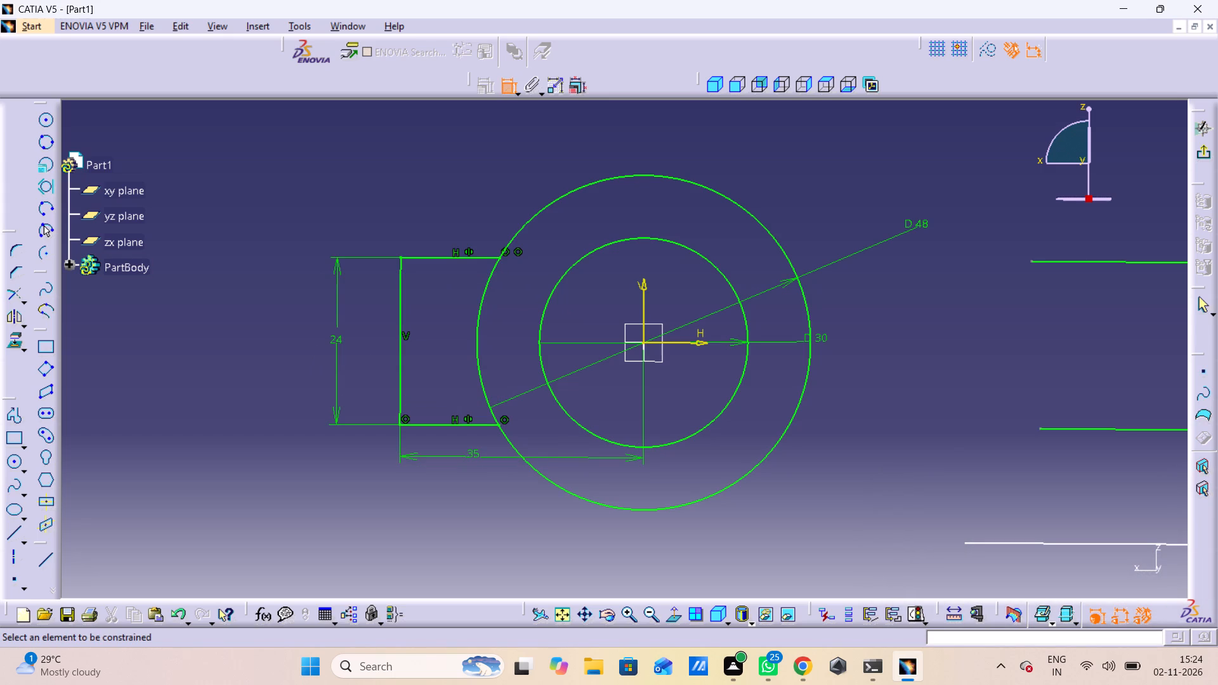
Make the free end of the inner line of the upper positive-H arm coincident with the 48 mm outer circle.
middle_click_drag(1053, 289, 1030, 405)
right_click(1054, 288)
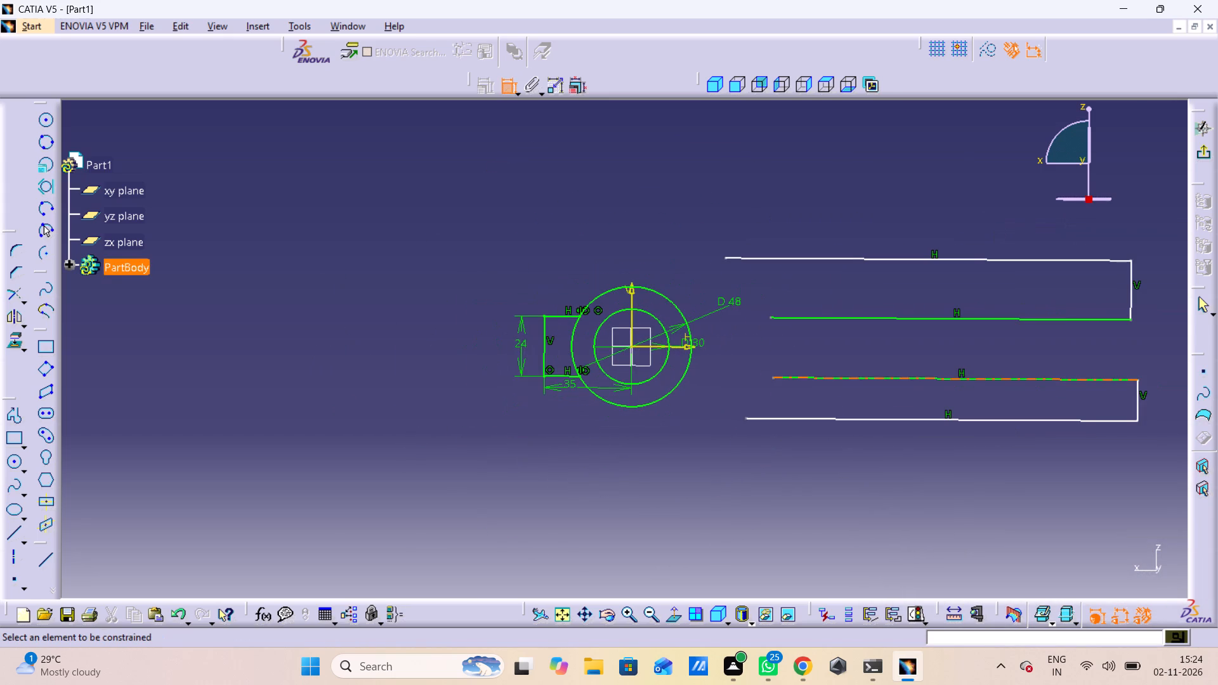
middle_click_drag(914, 339, 815, 360)
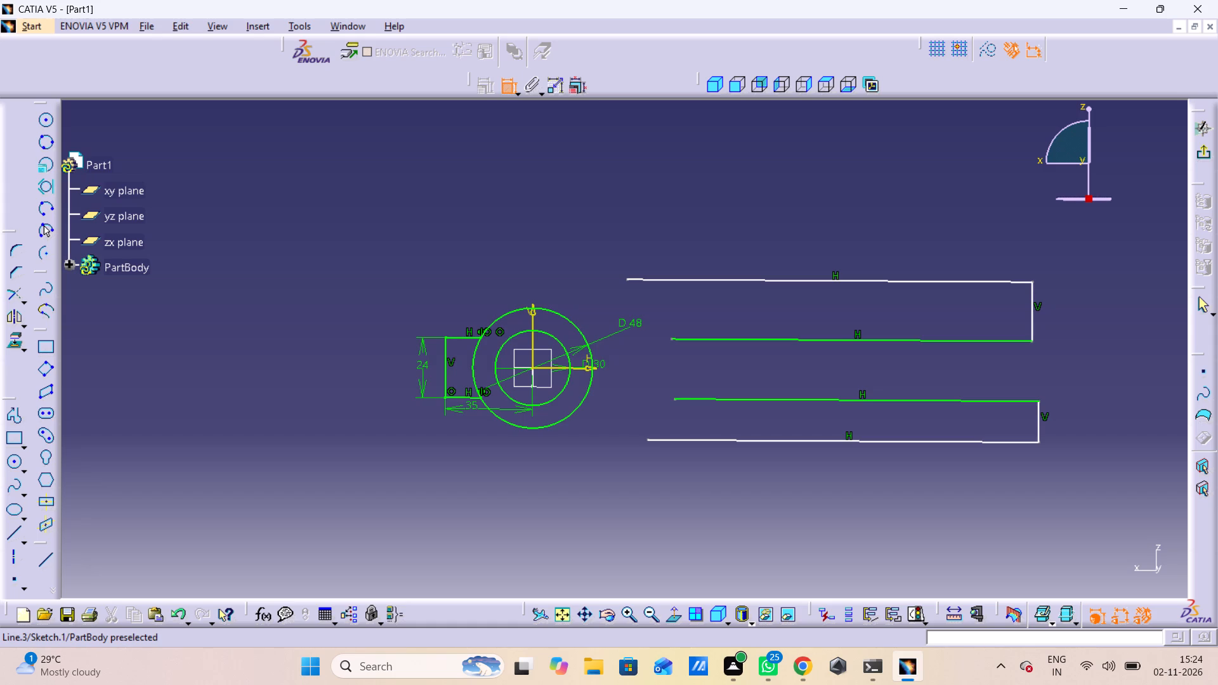
middle_click_drag(671, 342, 672, 329)
right_click(671, 342)
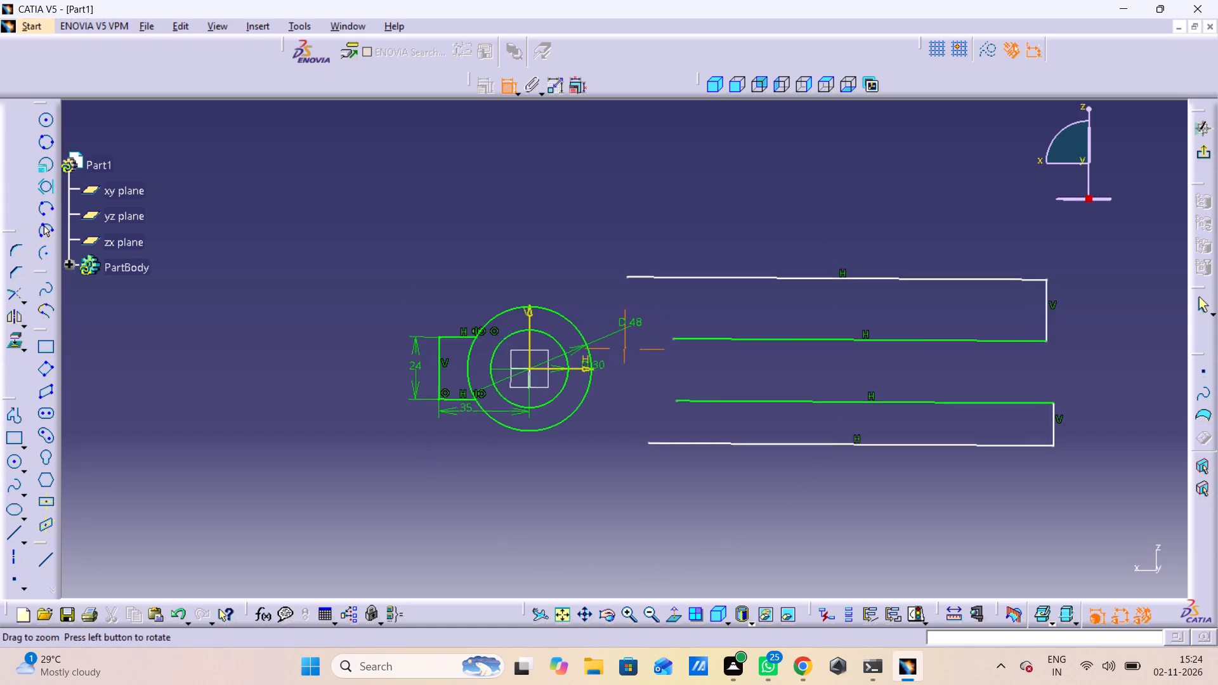
middle_click_drag(672, 329, 673, 289)
left_click(700, 333)
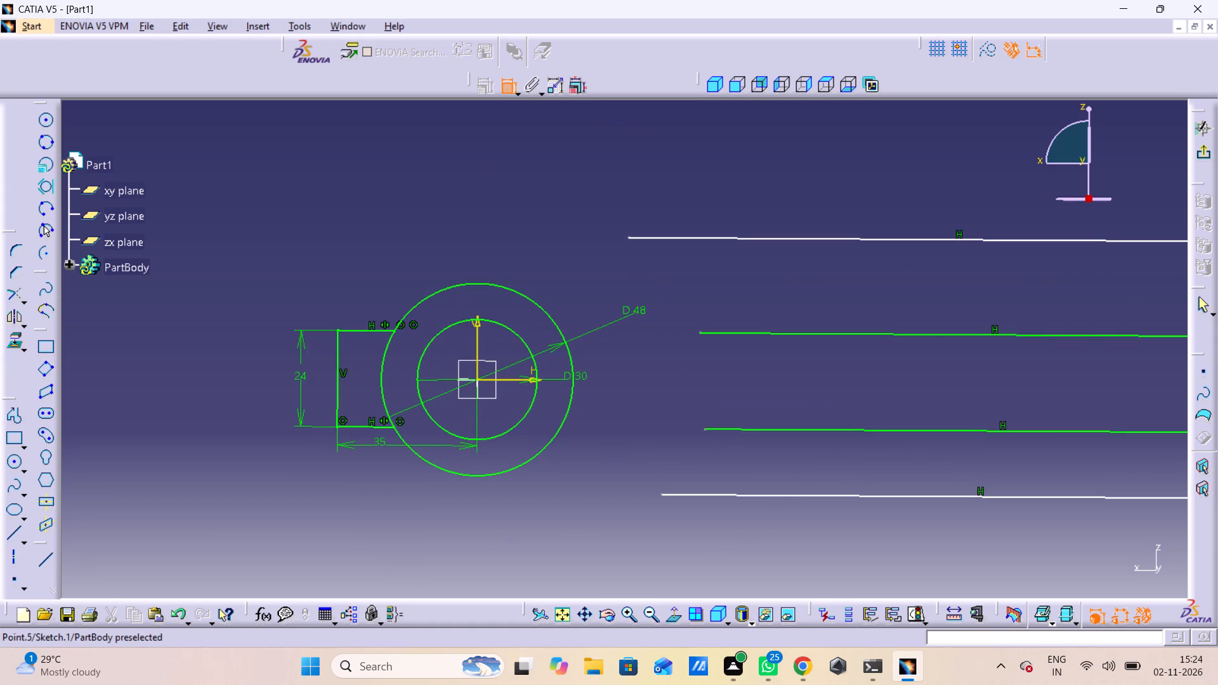
left_click(570, 356)
right_click(610, 357)
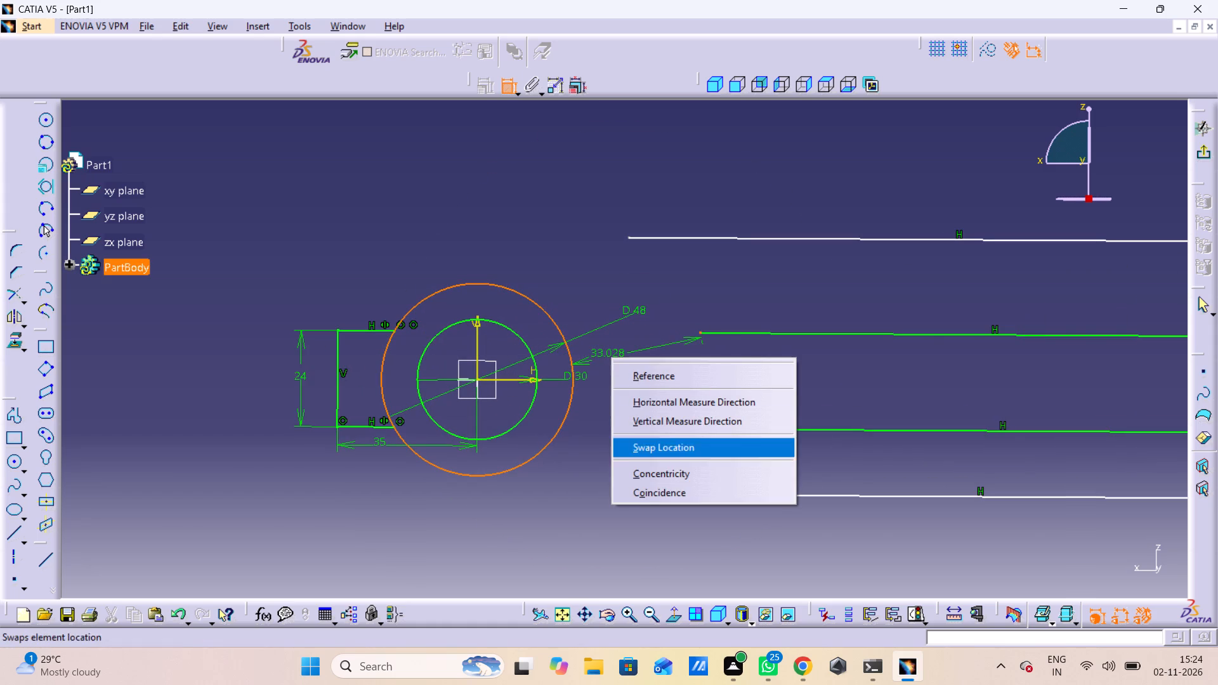
left_click(674, 491)
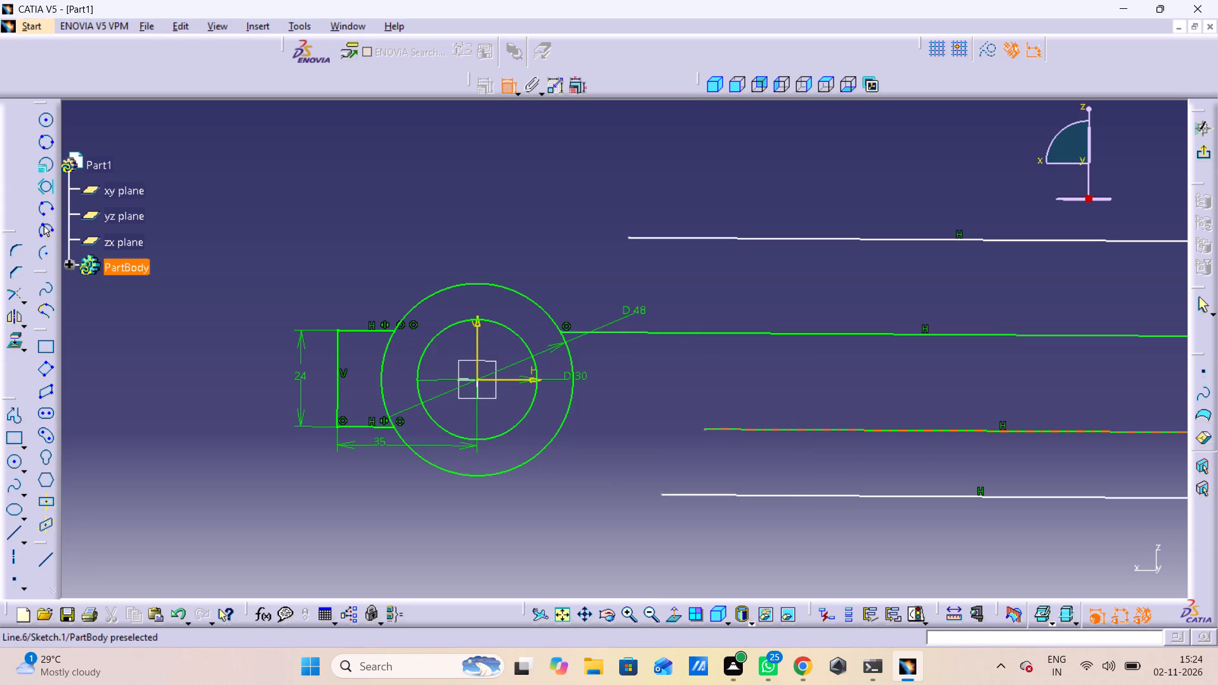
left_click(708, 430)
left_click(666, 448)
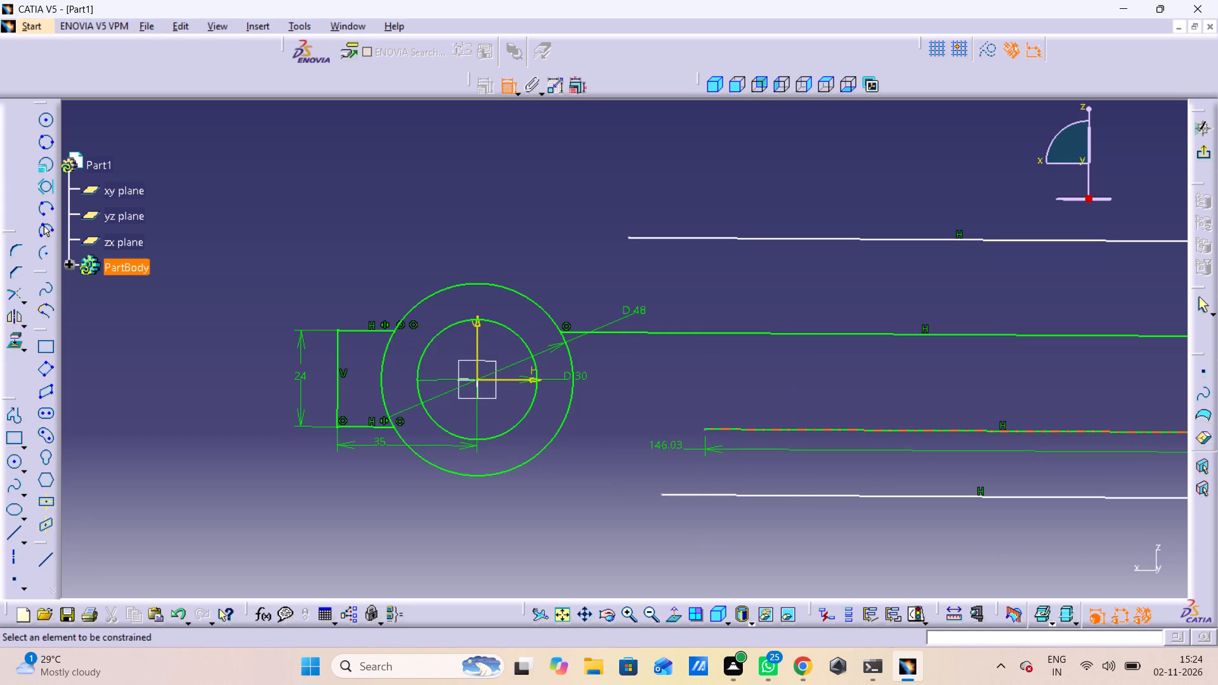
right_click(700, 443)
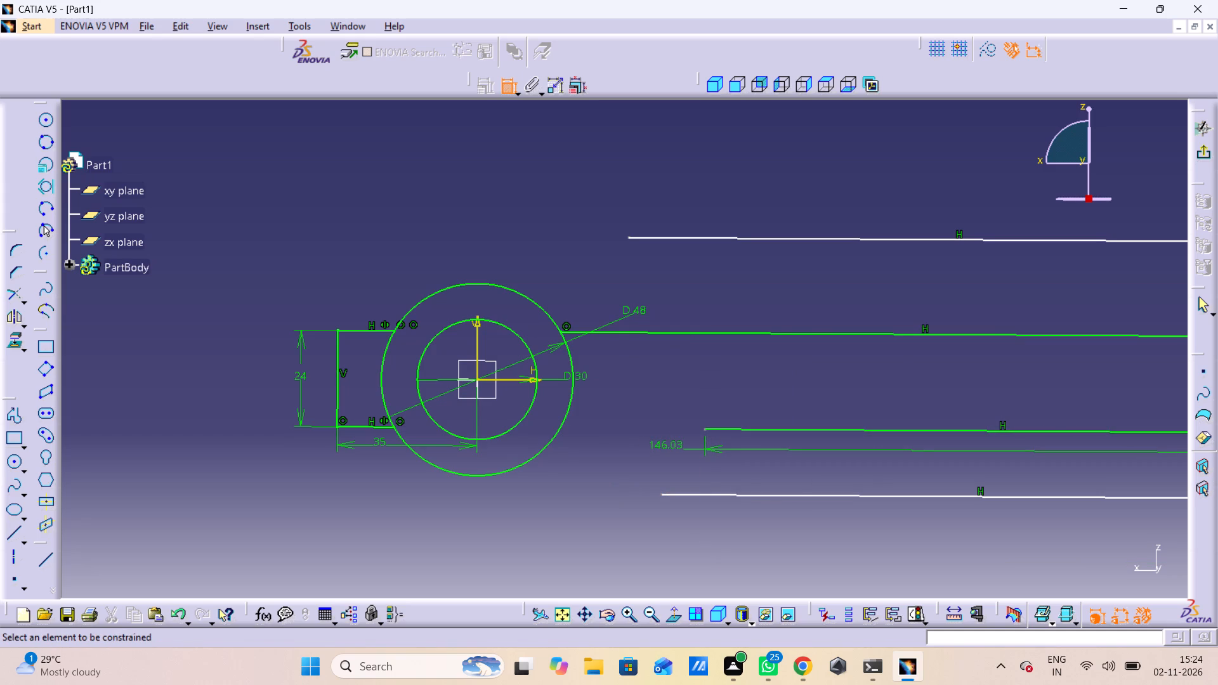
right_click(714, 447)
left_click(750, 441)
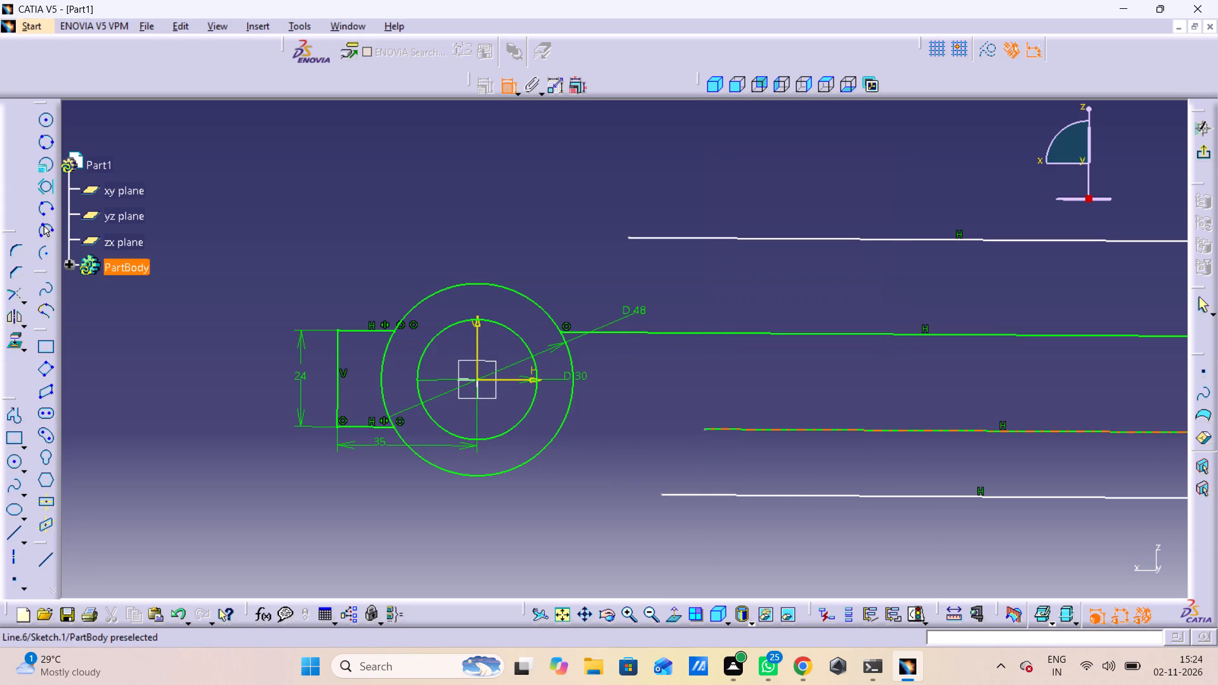
Make the free end of the inner line of the lower positive-H arm coincident with the 48 mm outer circle.
left_click(706, 427)
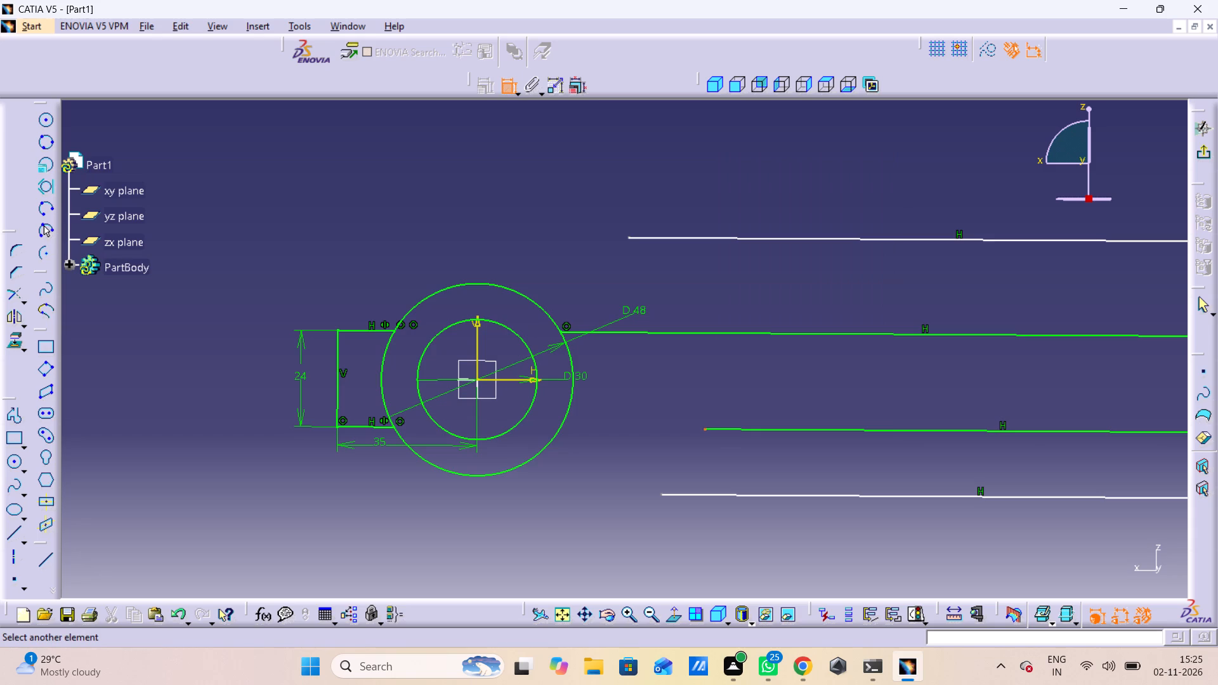
left_click(568, 406)
right_click(629, 425)
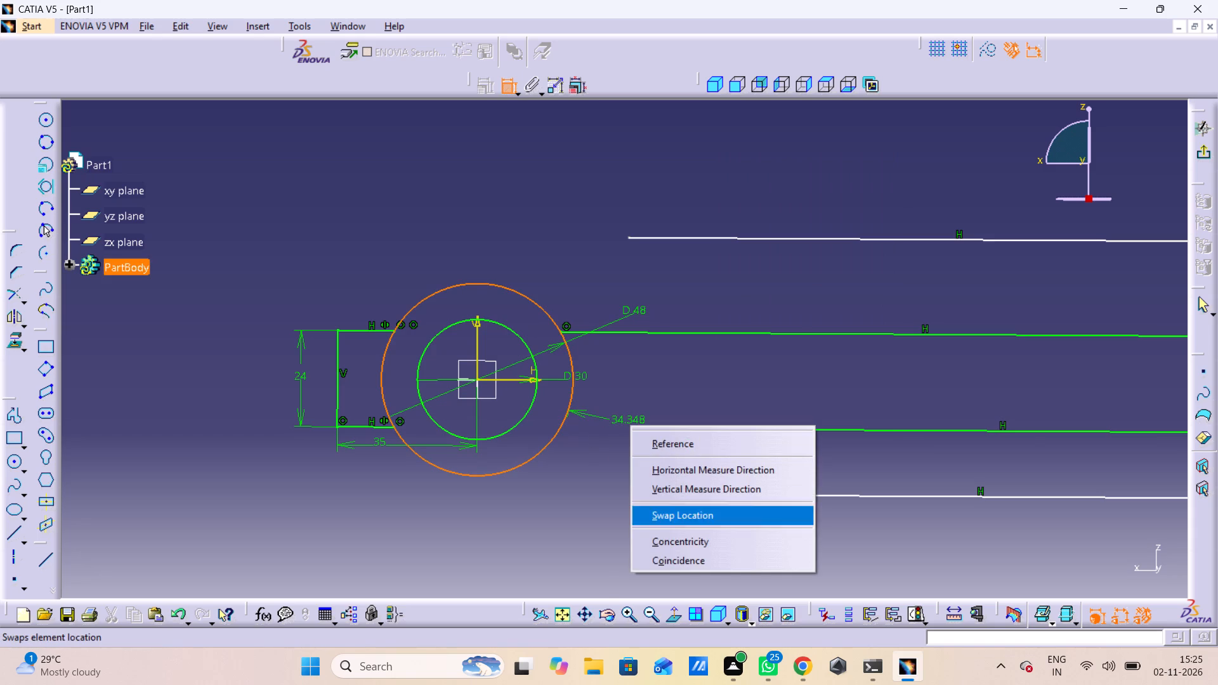
left_click(654, 568)
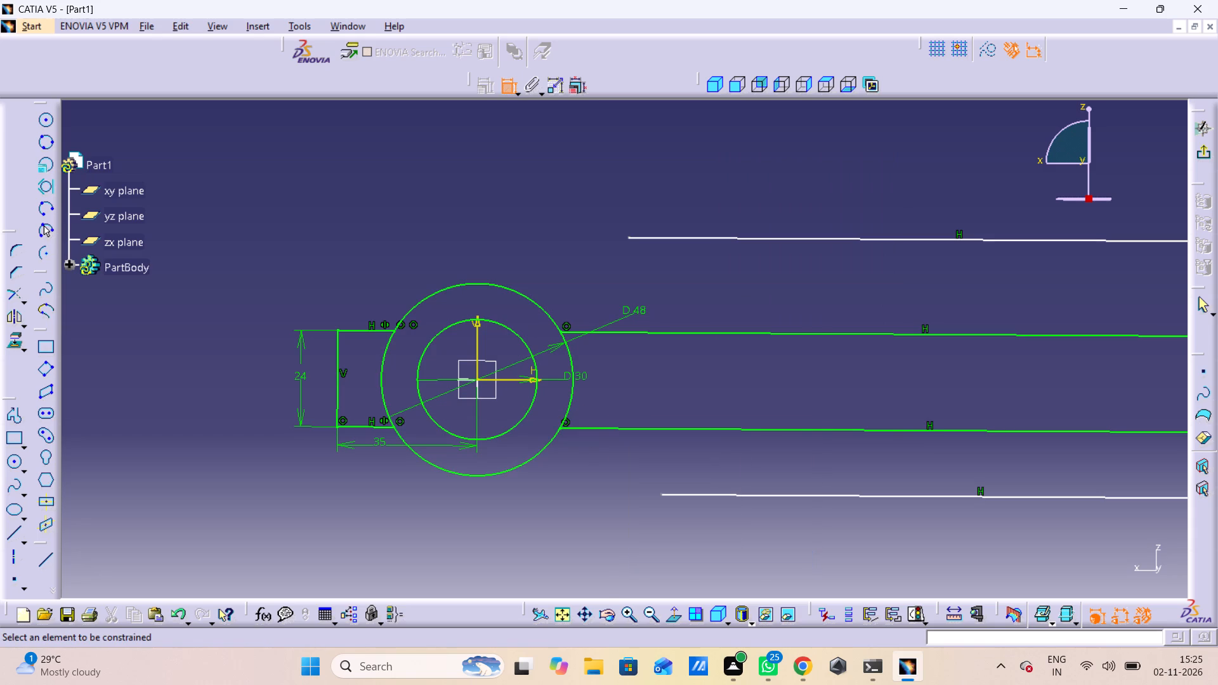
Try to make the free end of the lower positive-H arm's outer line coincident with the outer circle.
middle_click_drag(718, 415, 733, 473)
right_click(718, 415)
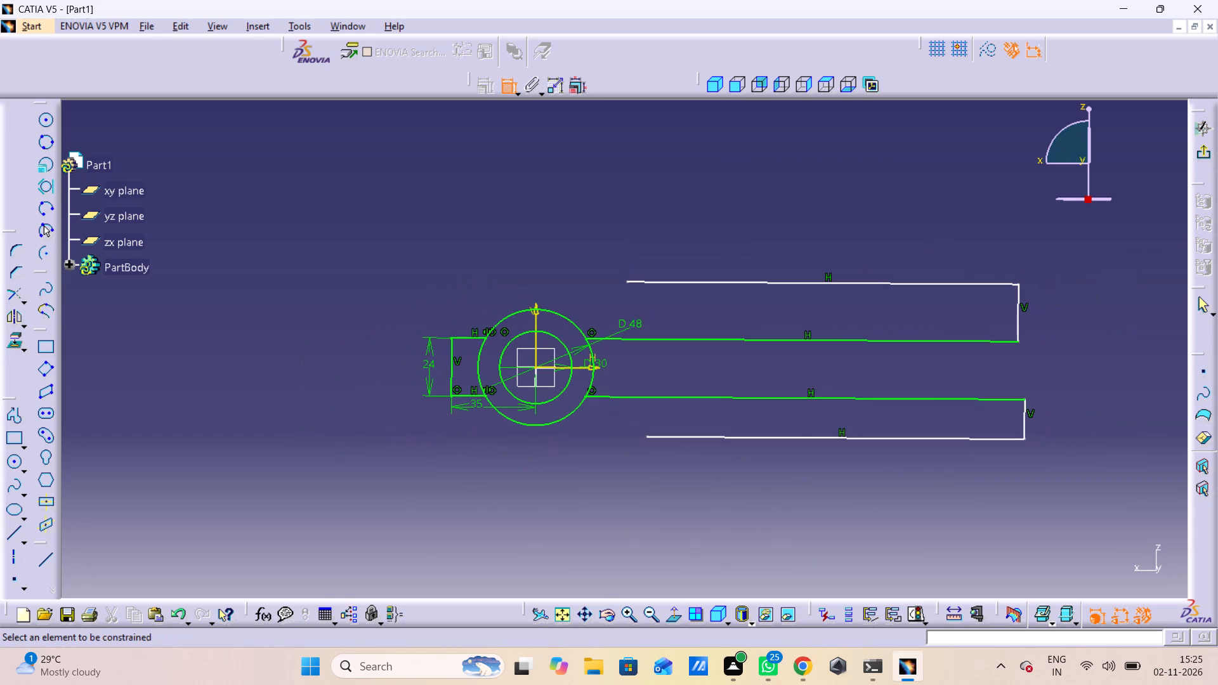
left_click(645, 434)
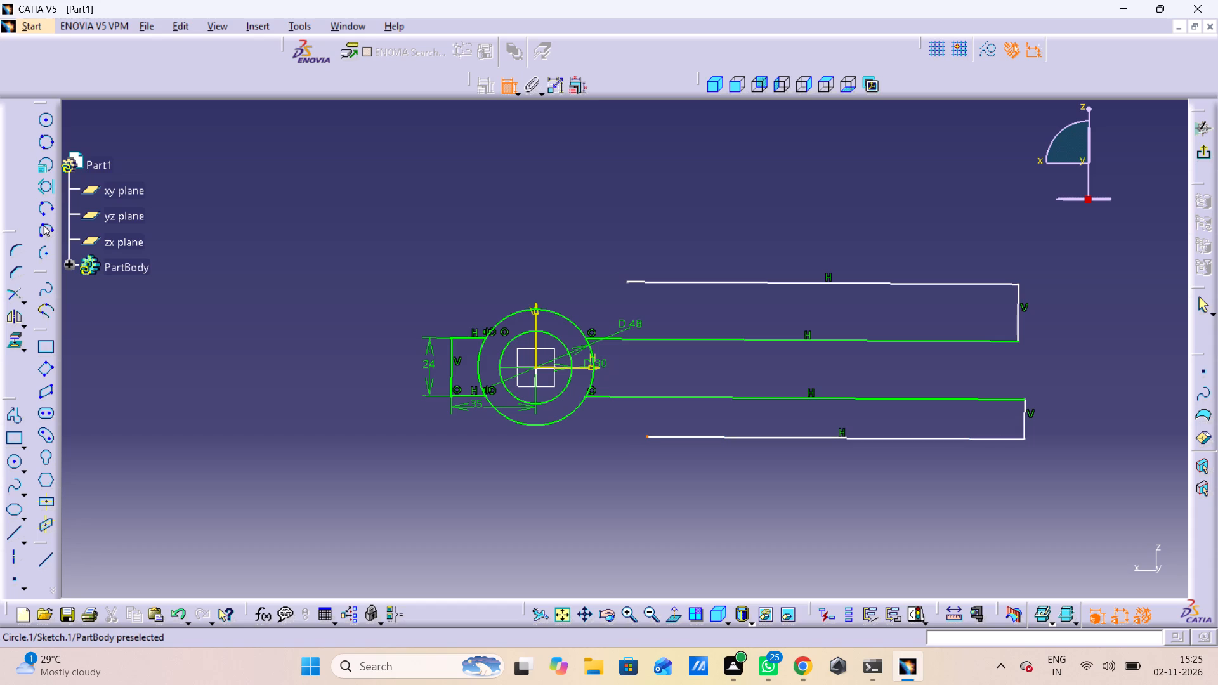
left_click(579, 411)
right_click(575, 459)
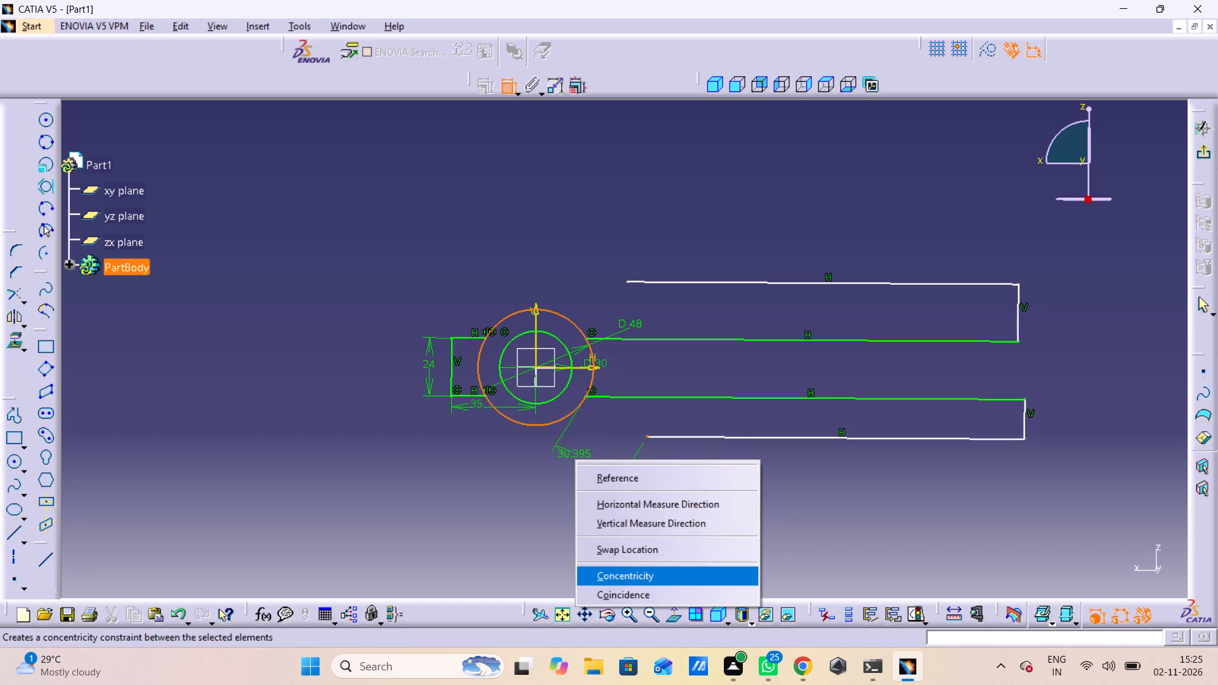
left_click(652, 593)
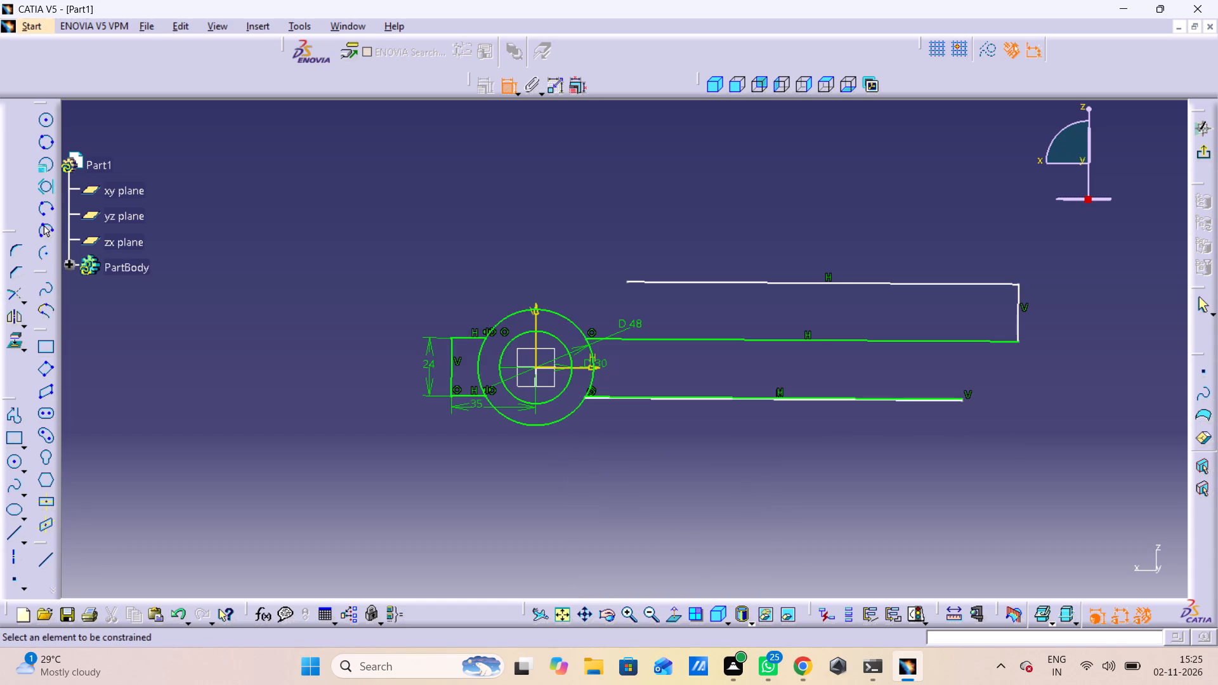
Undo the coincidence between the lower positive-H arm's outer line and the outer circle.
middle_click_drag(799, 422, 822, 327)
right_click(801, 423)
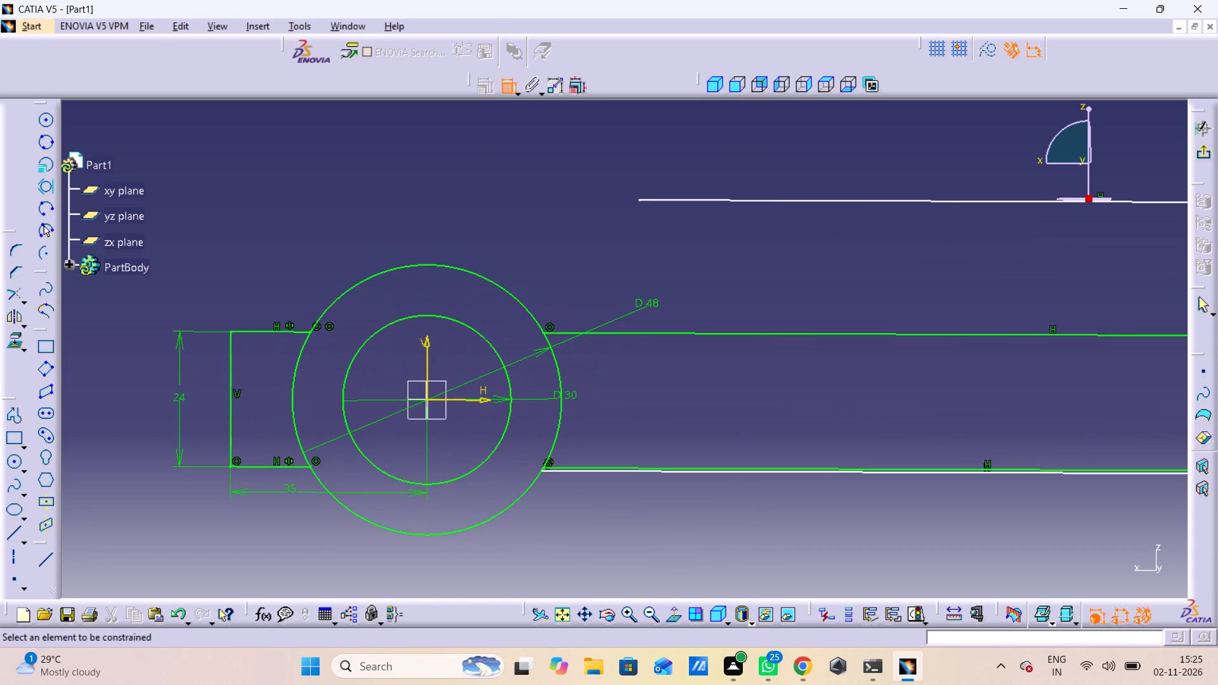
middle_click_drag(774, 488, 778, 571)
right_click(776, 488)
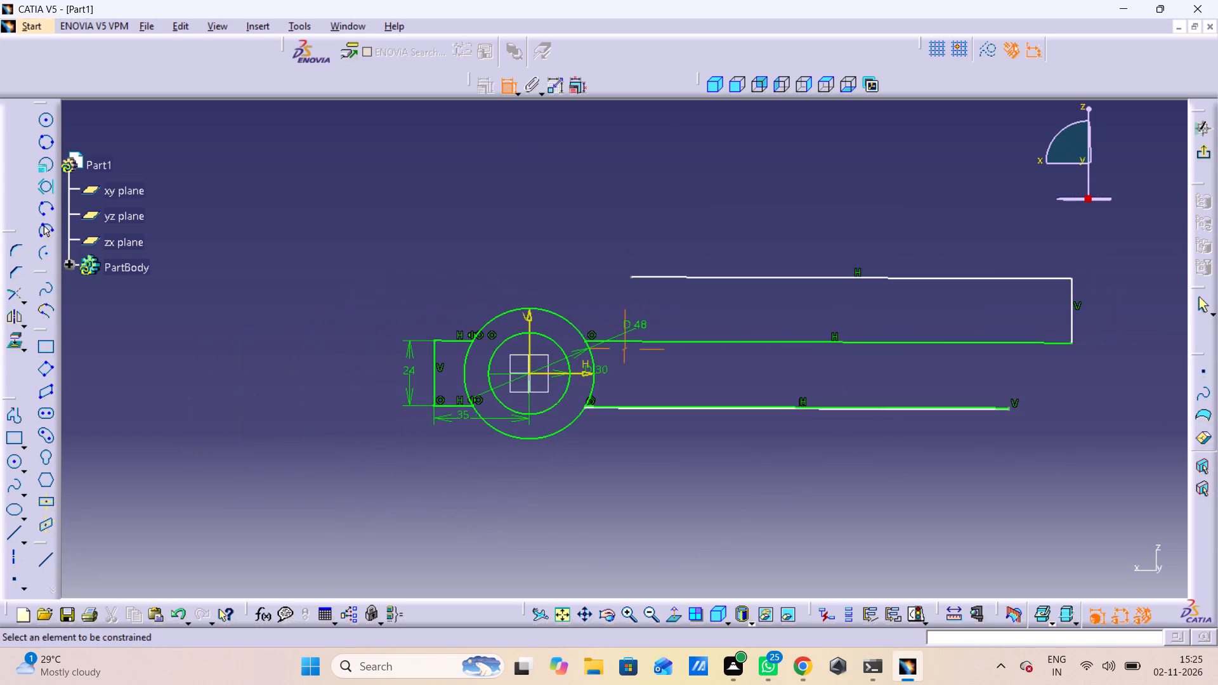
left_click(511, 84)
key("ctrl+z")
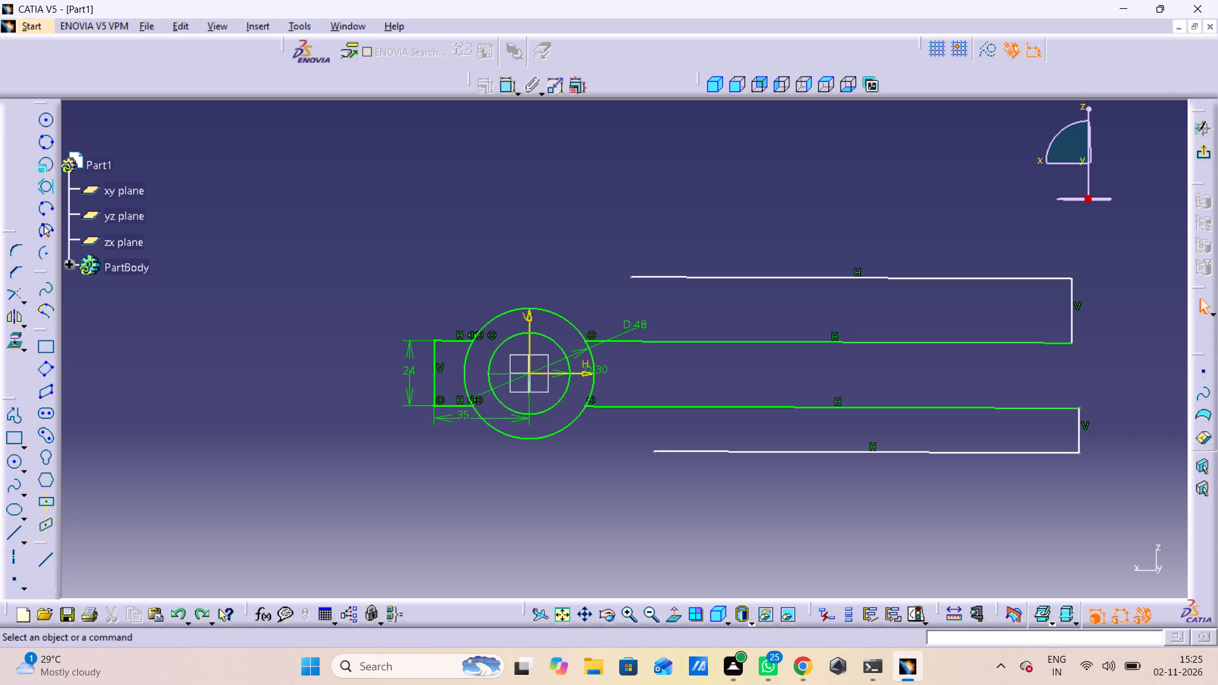
Dimension the lower positive-H arm's vertical end line and set its length to 100 mm.
double_click(509, 88)
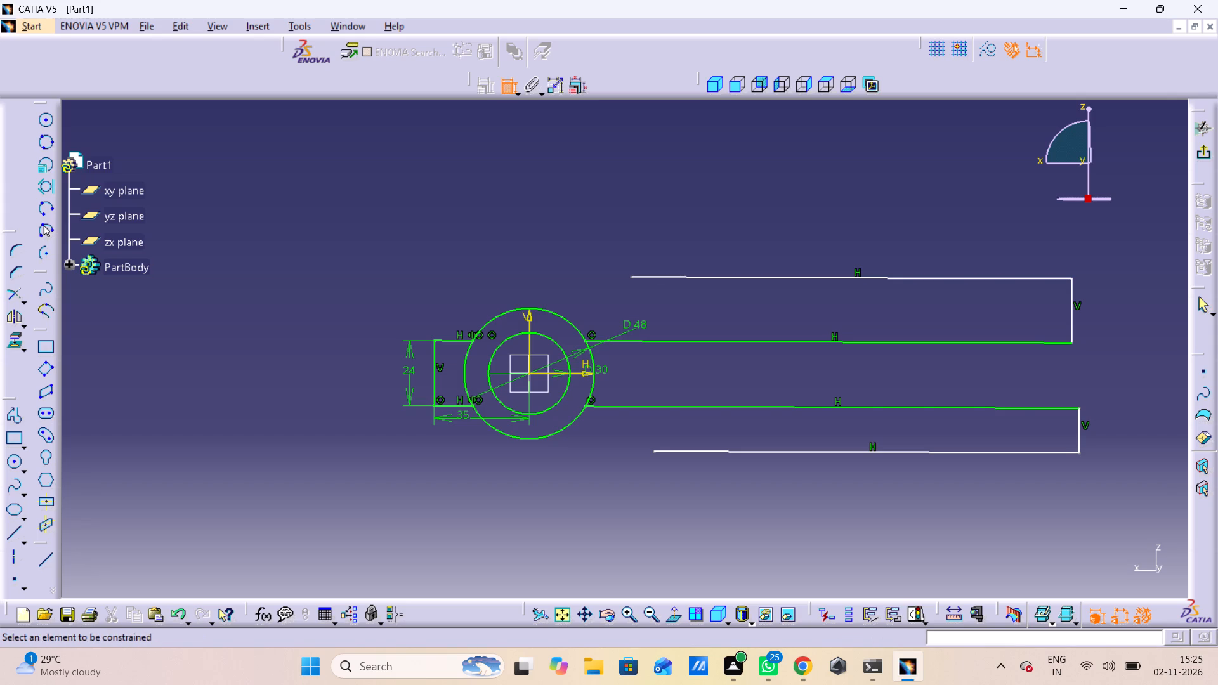
left_click(1078, 429)
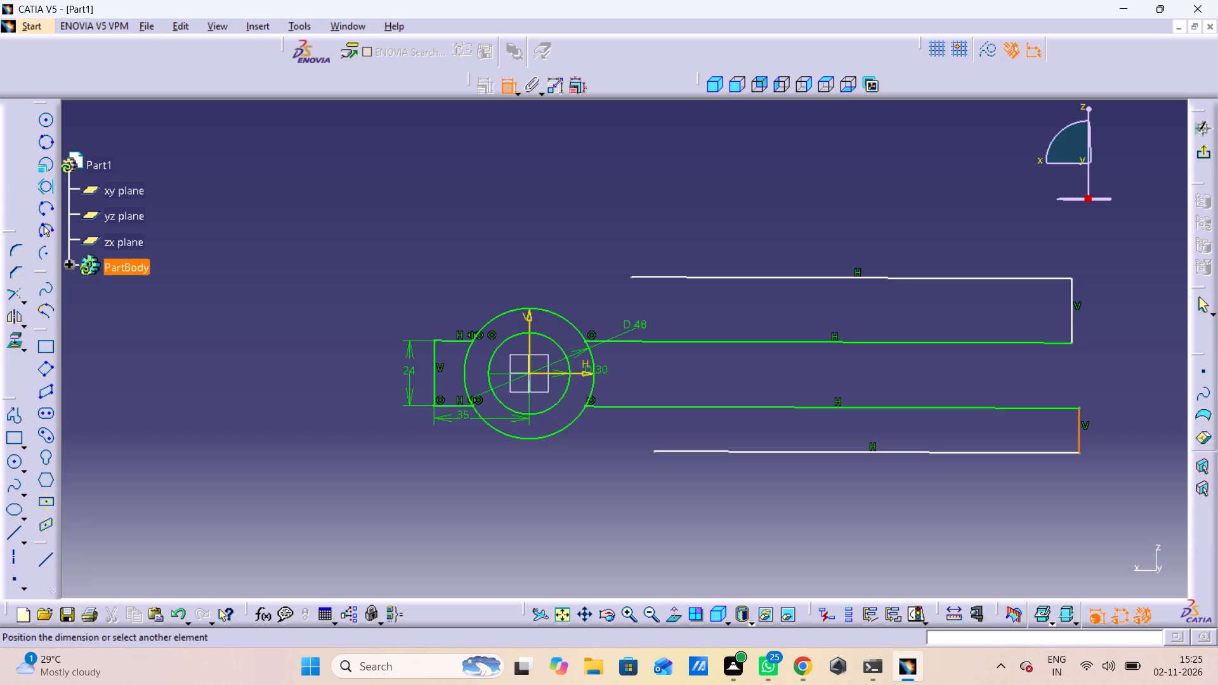
left_click(1126, 432)
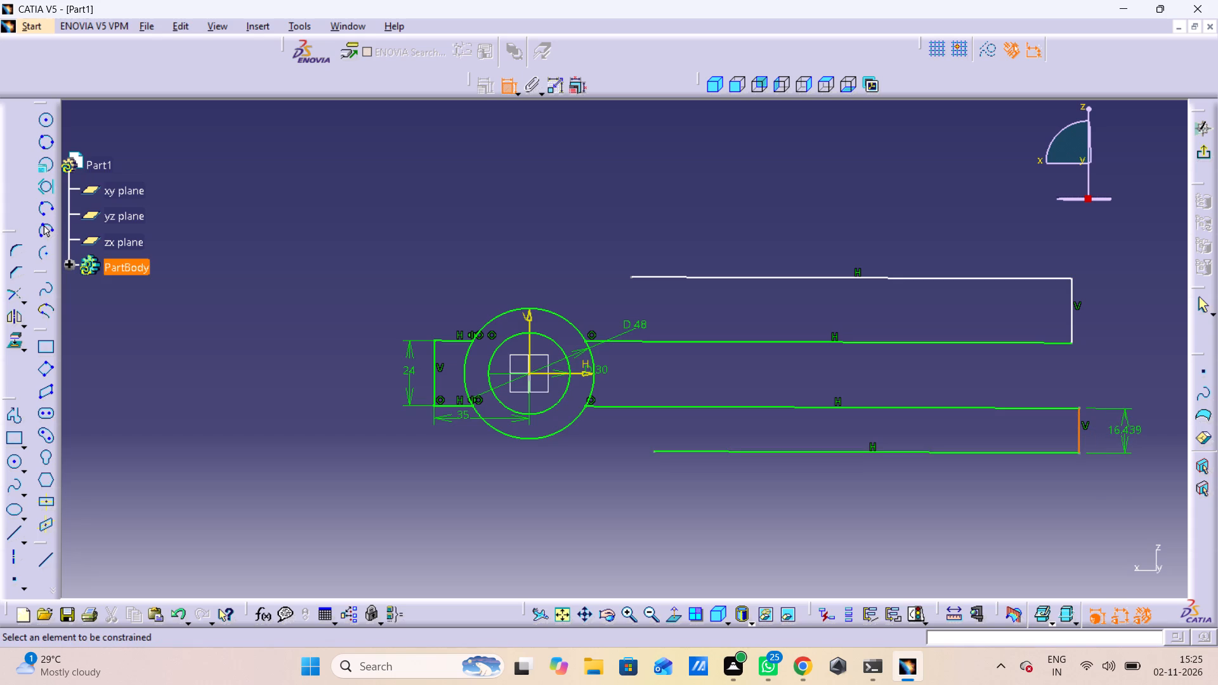
double_click(1125, 427)
type("100")
key("Return")
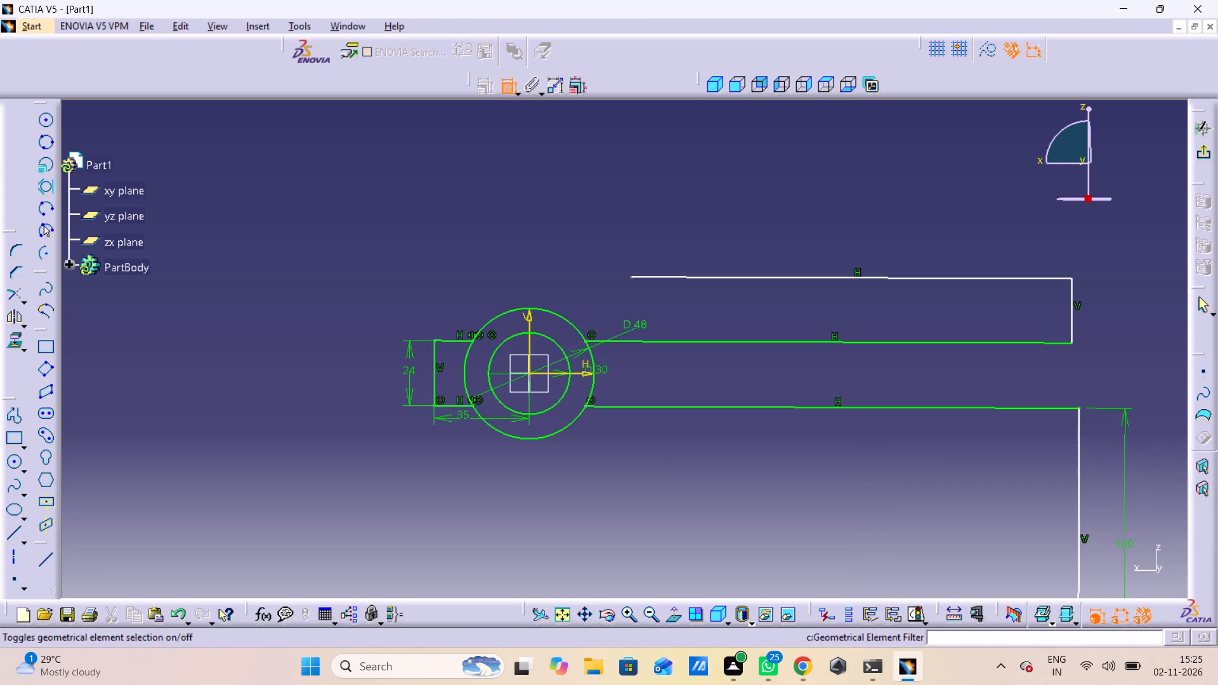
Set the length of the lower positive-H arm's vertical end line to 11 mm.
double_click(1136, 540)
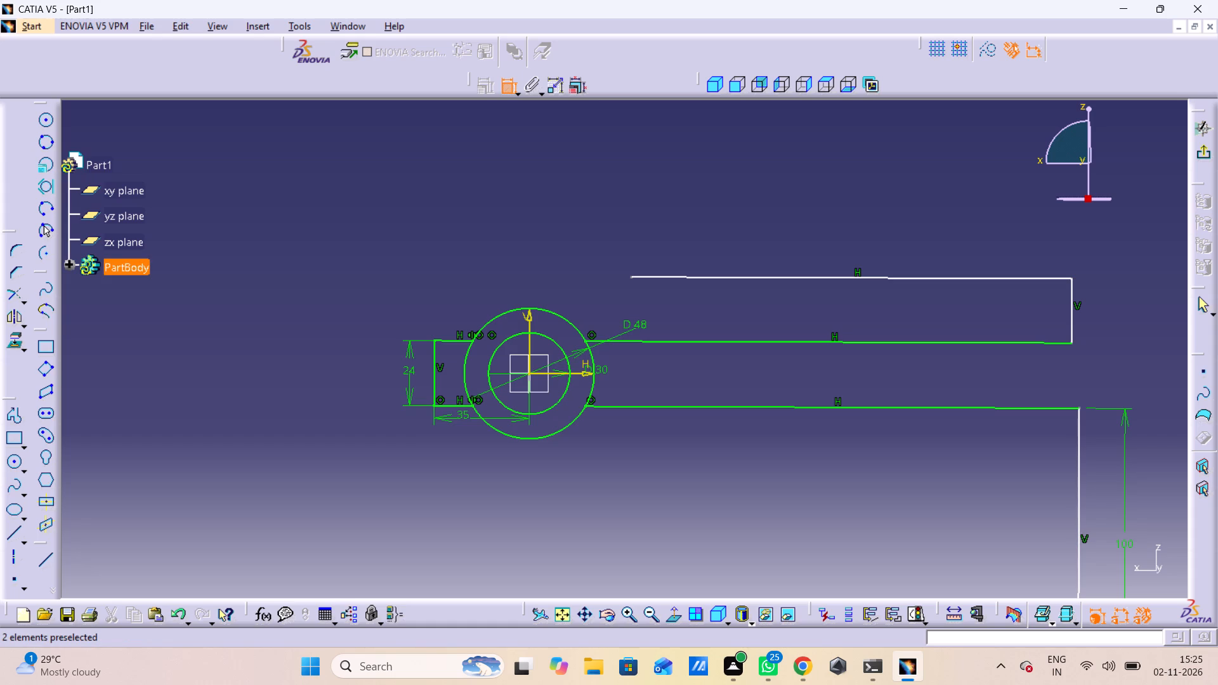
double_click(1132, 540)
type("11")
key("Return")
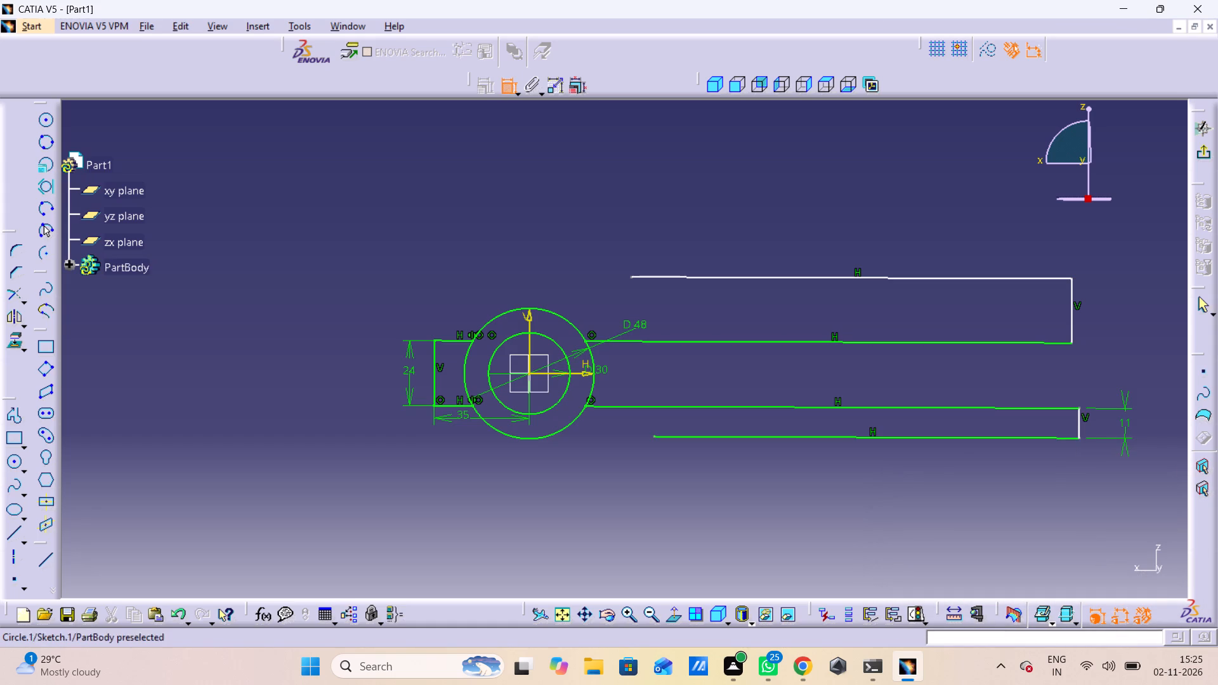
Make the free end of the lower positive-H arm's outer line coincident with the 48 mm outer circle.
left_click(657, 436)
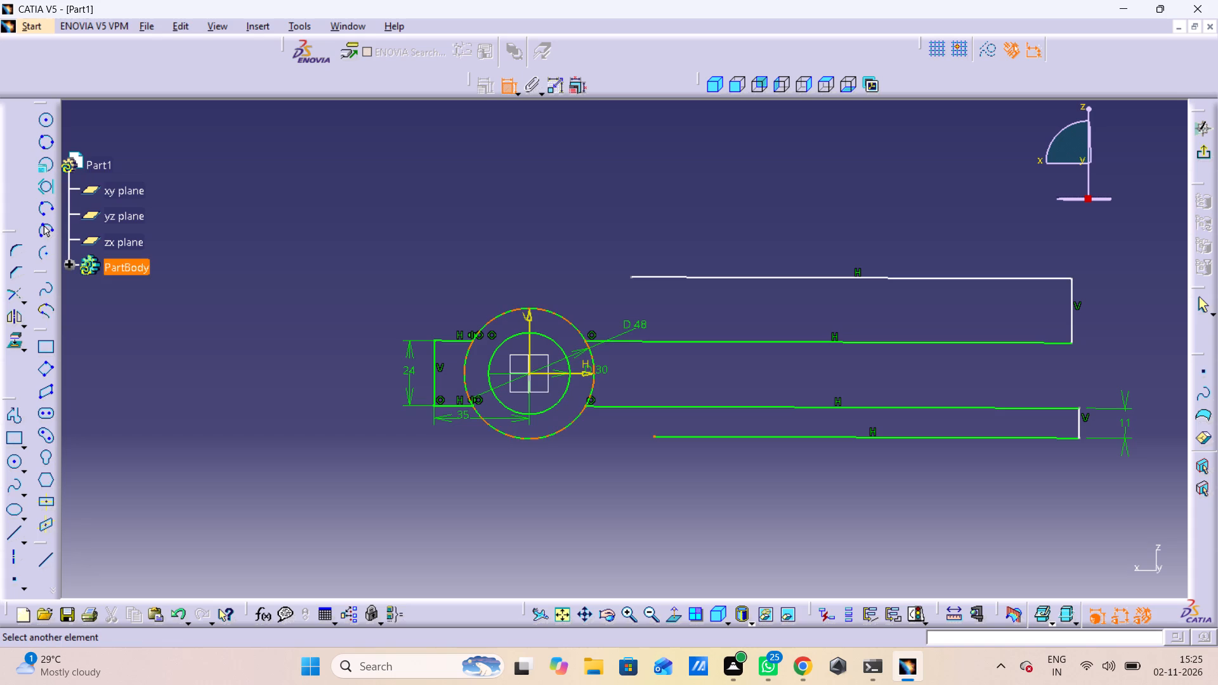
left_click(572, 427)
right_click(596, 461)
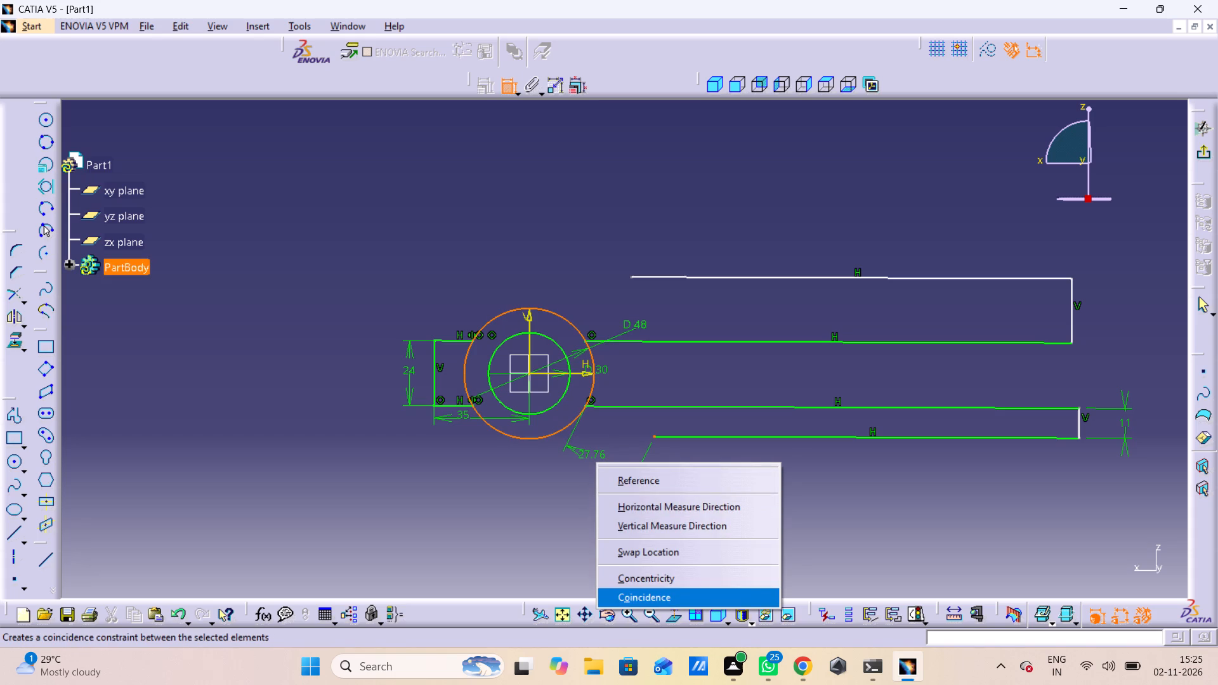
left_click(673, 593)
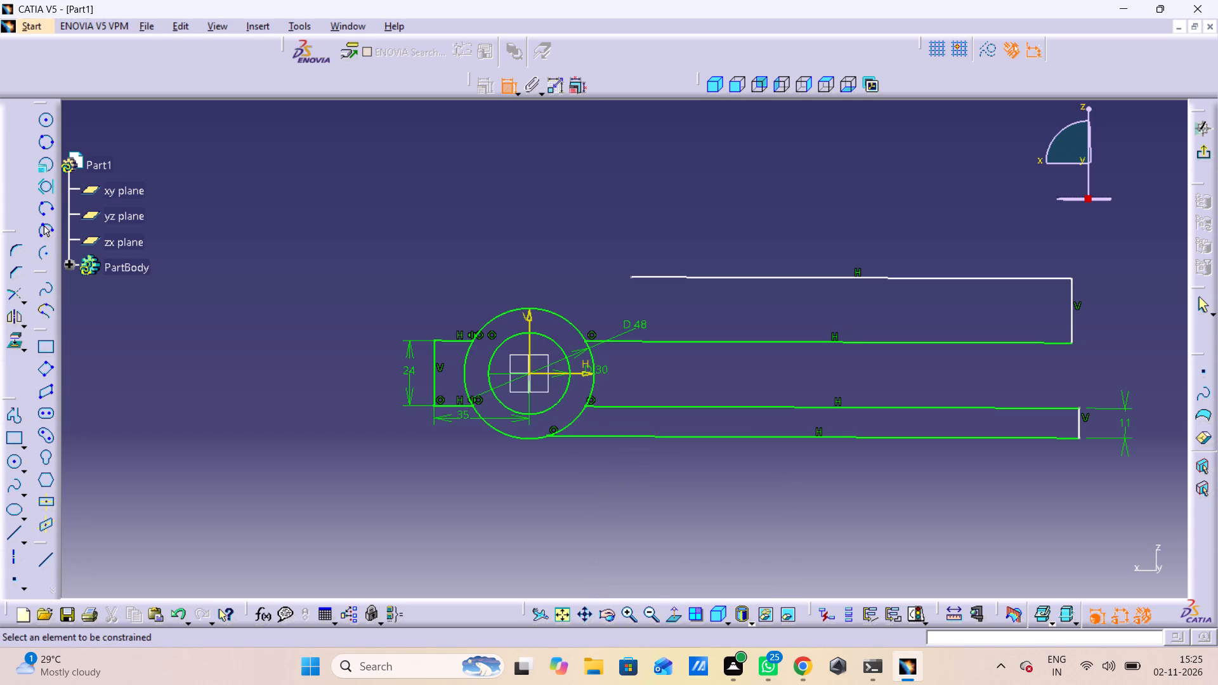
Dimension the upper positive-H arm's vertical end line and set its length to 11 mm.
left_click(1071, 315)
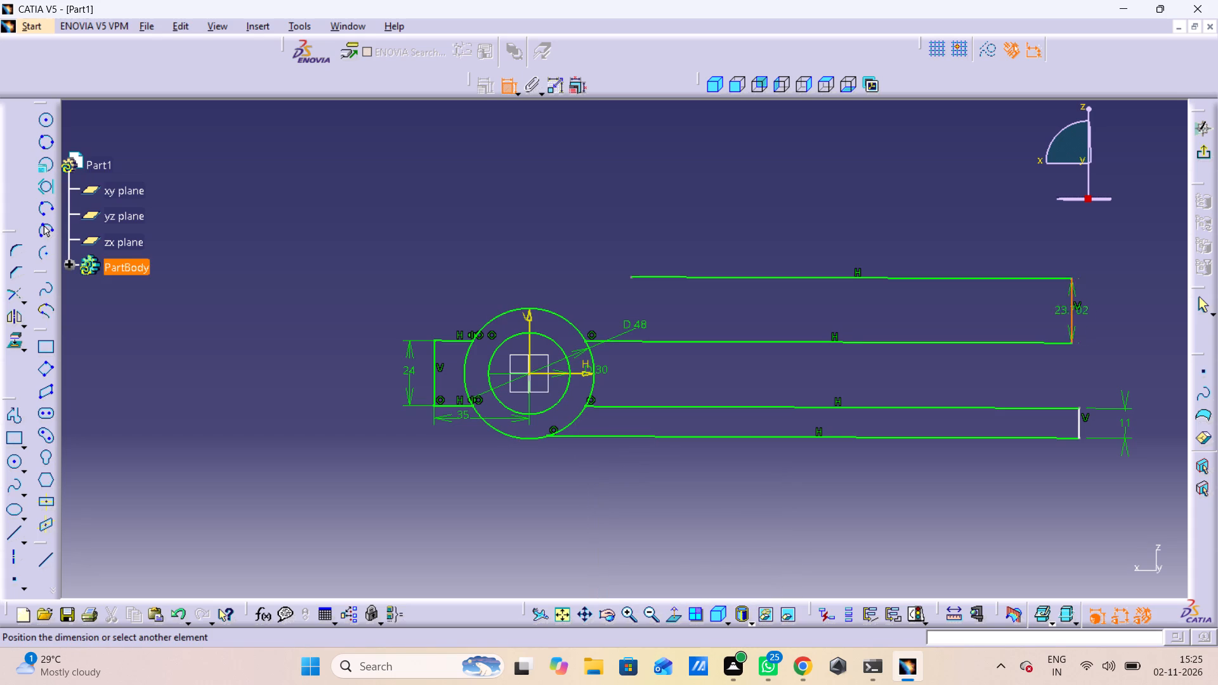
left_click(1106, 308)
double_click(1106, 298)
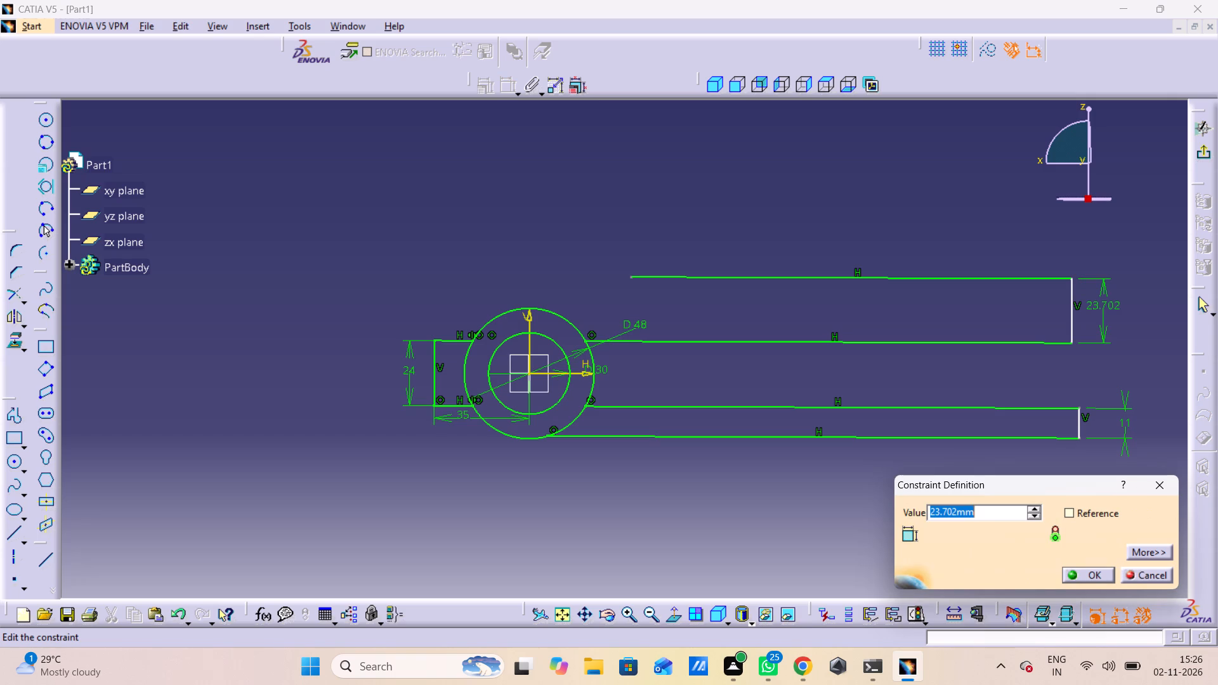
type("11")
key("Return")
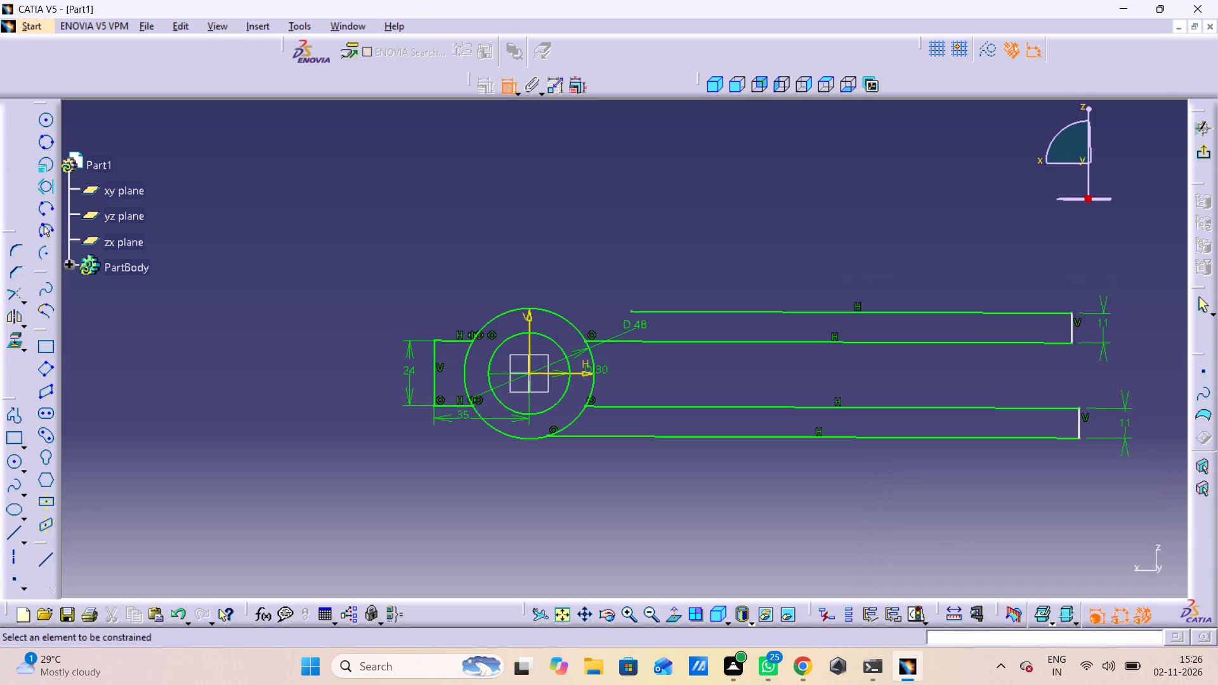
Make the free end of the upper positive-H arm's outer line coincident with the 48 mm outer circle.
left_click(632, 314)
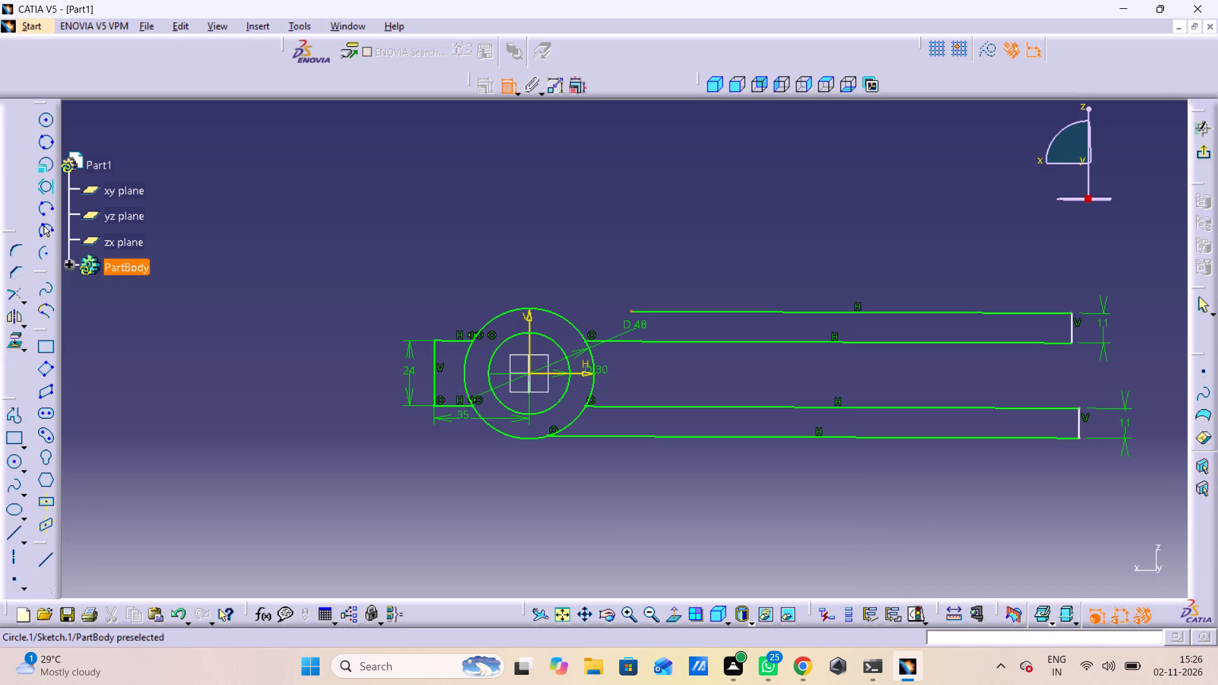
left_click(580, 327)
right_click(608, 211)
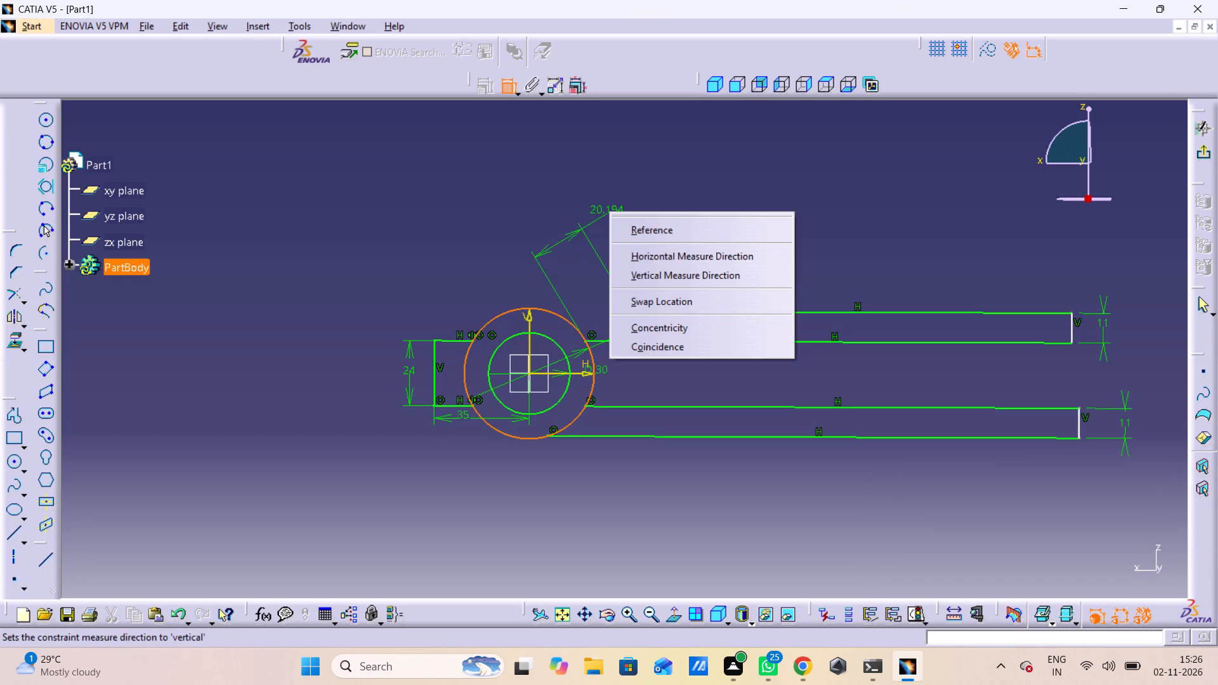
left_click(694, 337)
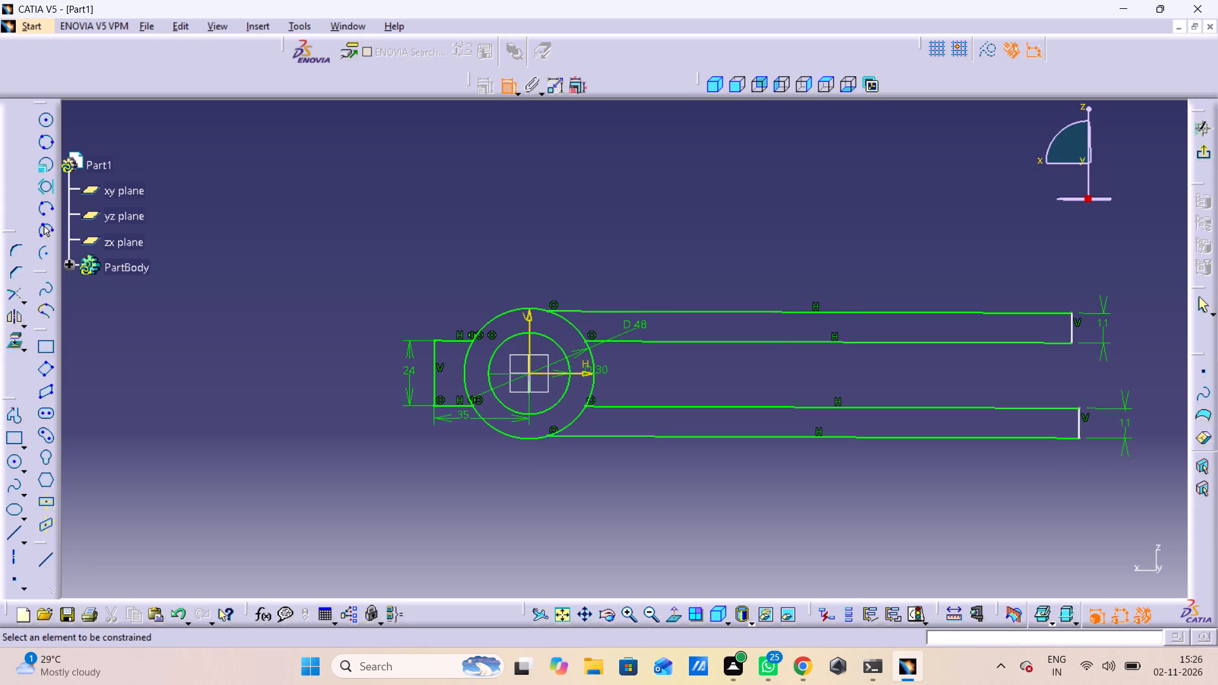
Dimension the horizontal distance from the negative-H arm's lower end corner to the lower positive-H arm's end line and set it to 110 mm.
left_click(436, 405)
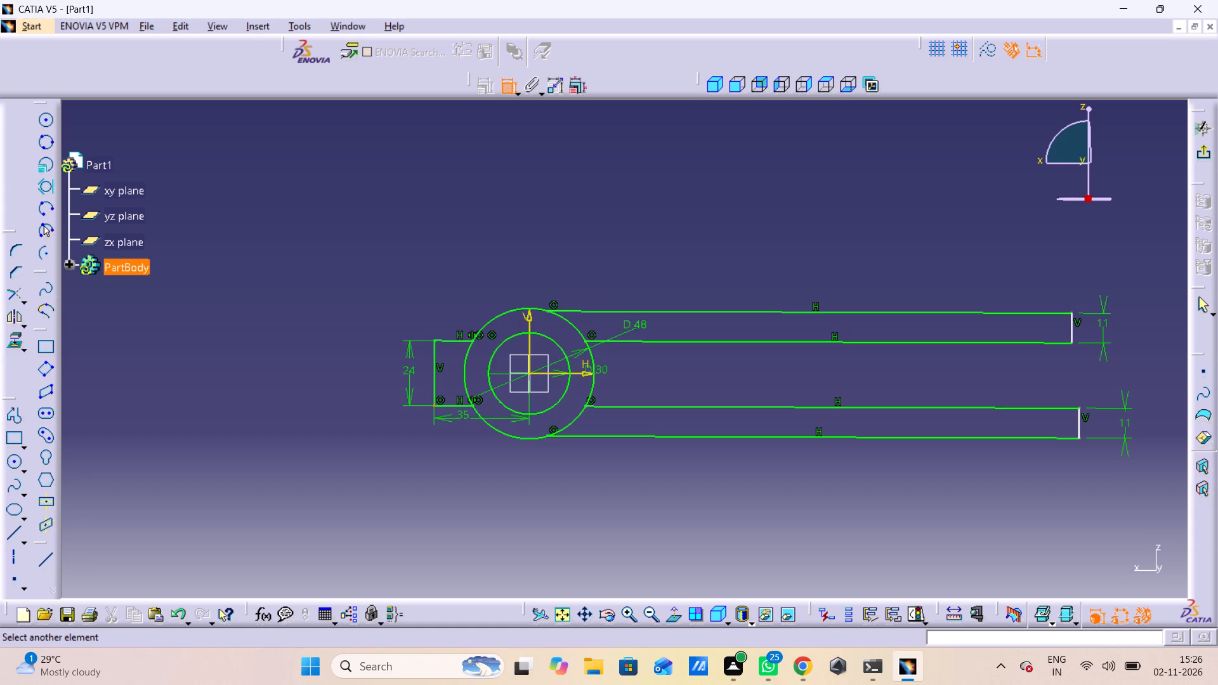
left_click(1080, 425)
left_click(813, 493)
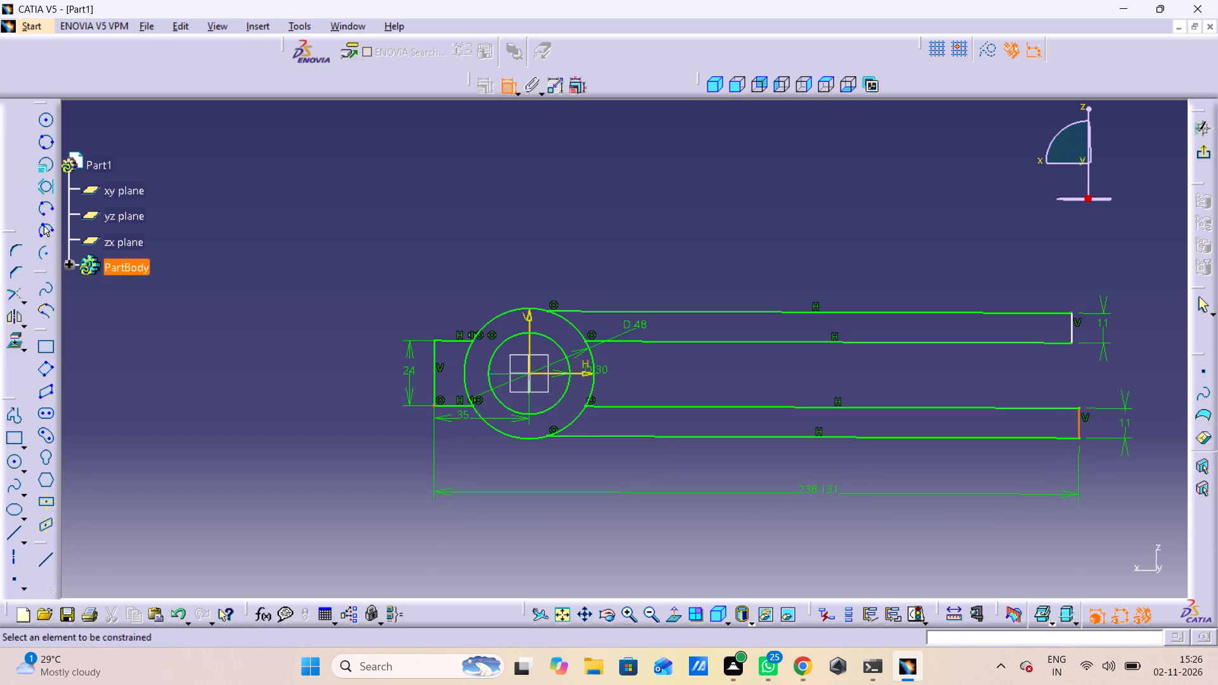
double_click(809, 486)
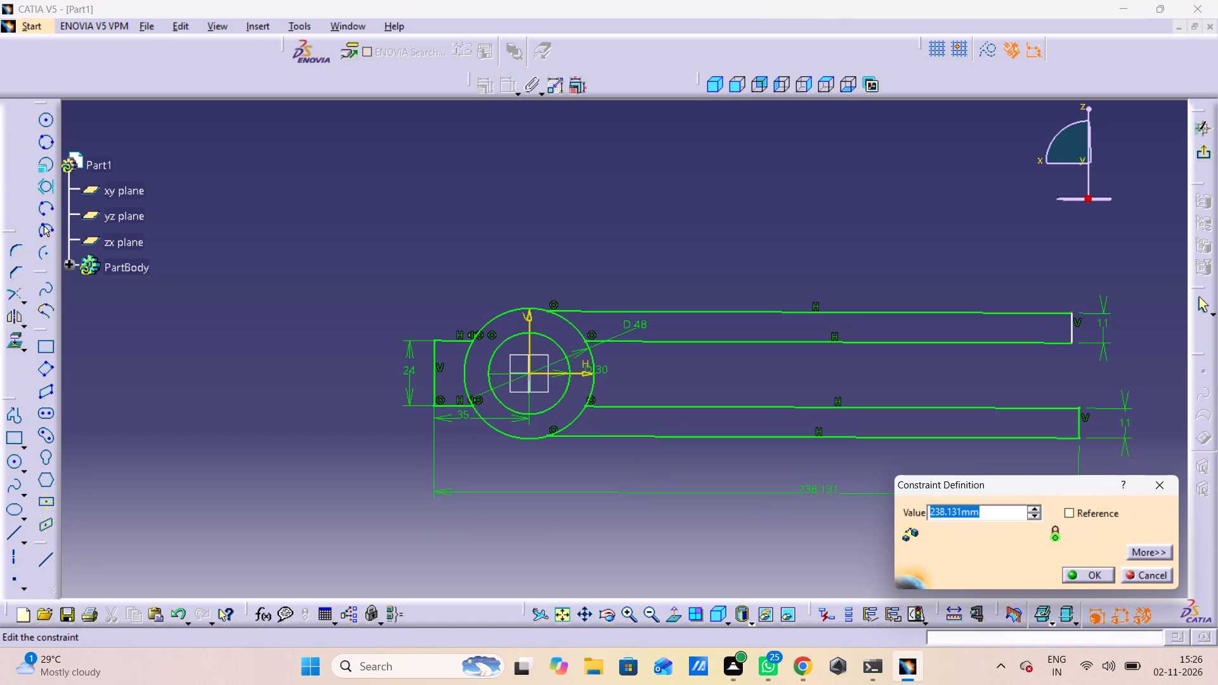
type("110")
key("Return")
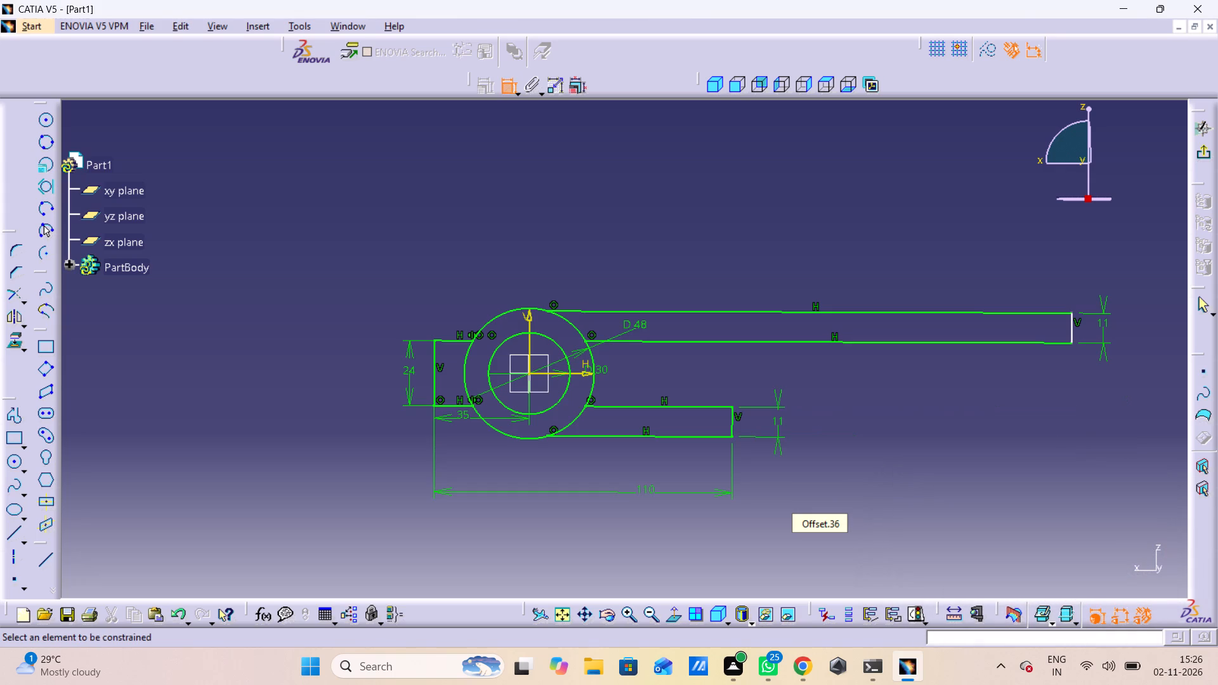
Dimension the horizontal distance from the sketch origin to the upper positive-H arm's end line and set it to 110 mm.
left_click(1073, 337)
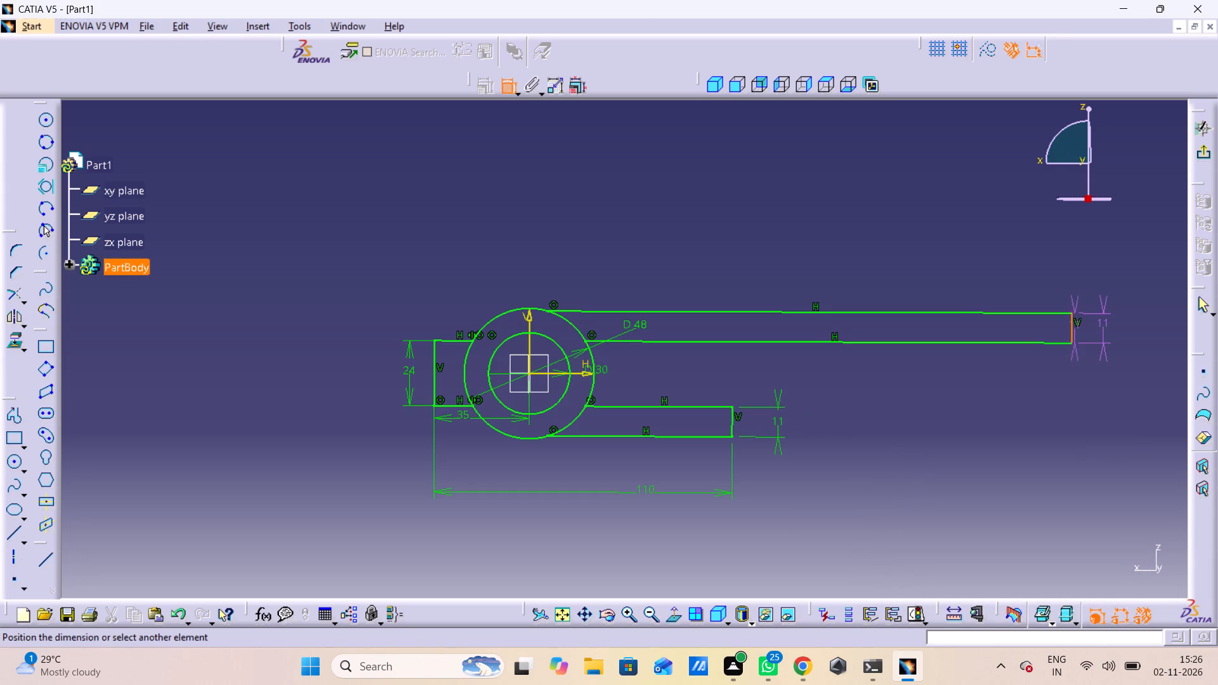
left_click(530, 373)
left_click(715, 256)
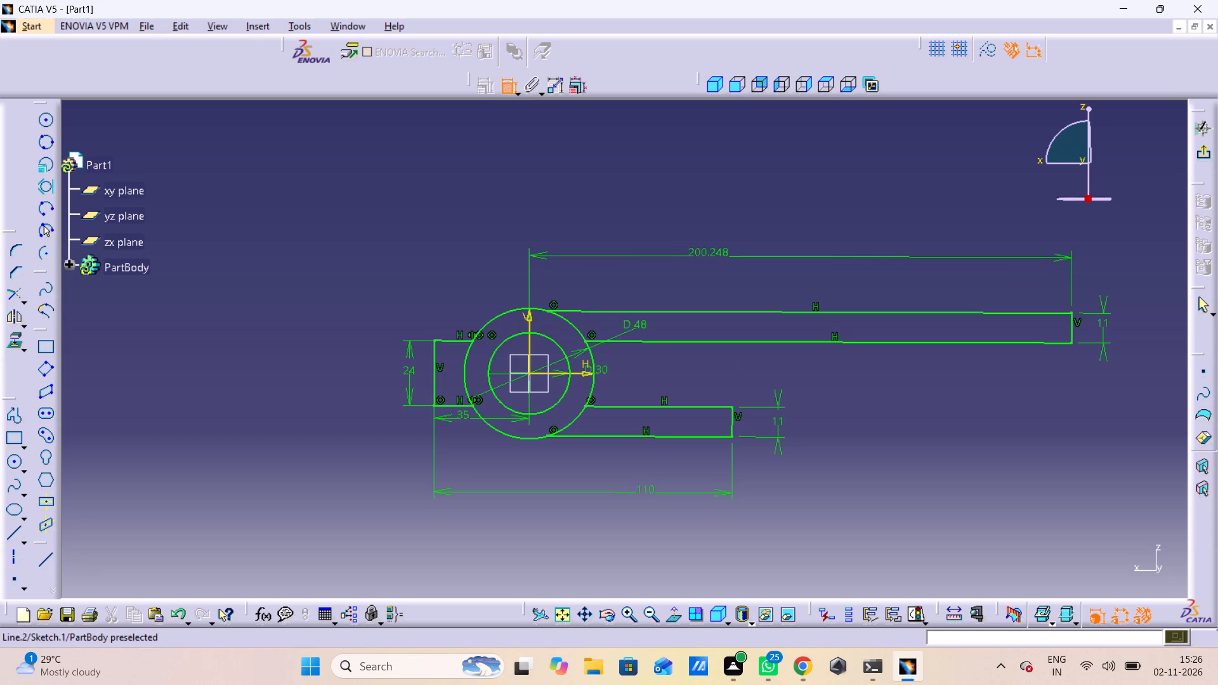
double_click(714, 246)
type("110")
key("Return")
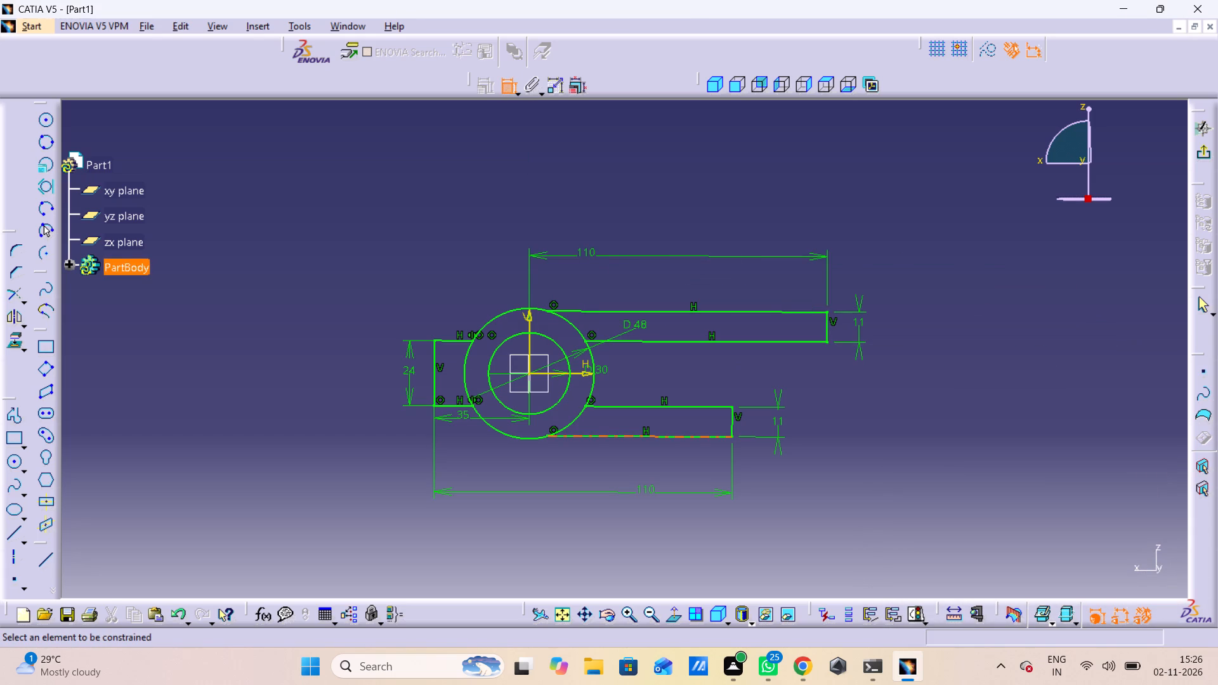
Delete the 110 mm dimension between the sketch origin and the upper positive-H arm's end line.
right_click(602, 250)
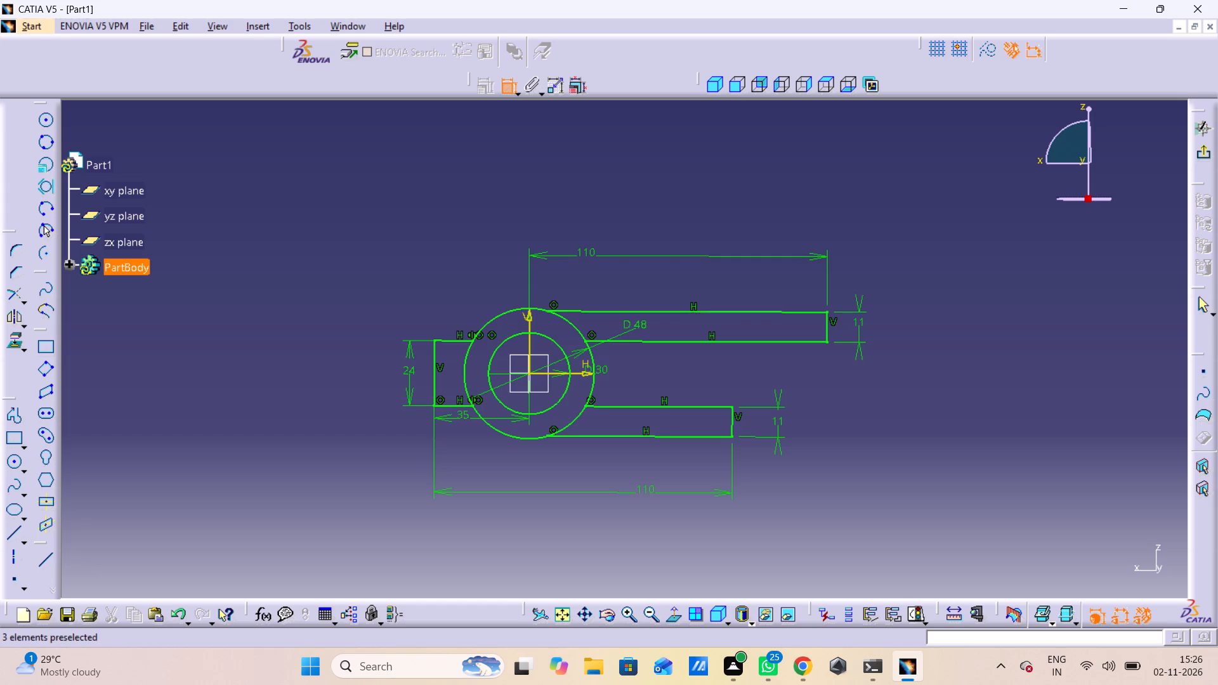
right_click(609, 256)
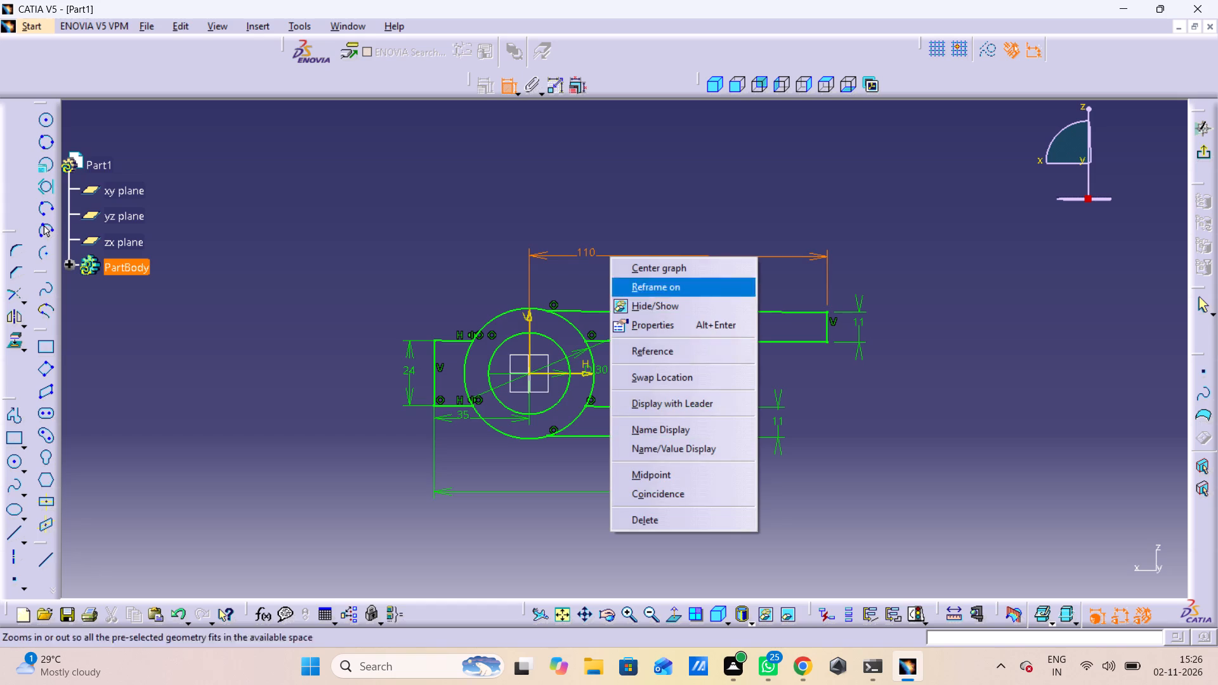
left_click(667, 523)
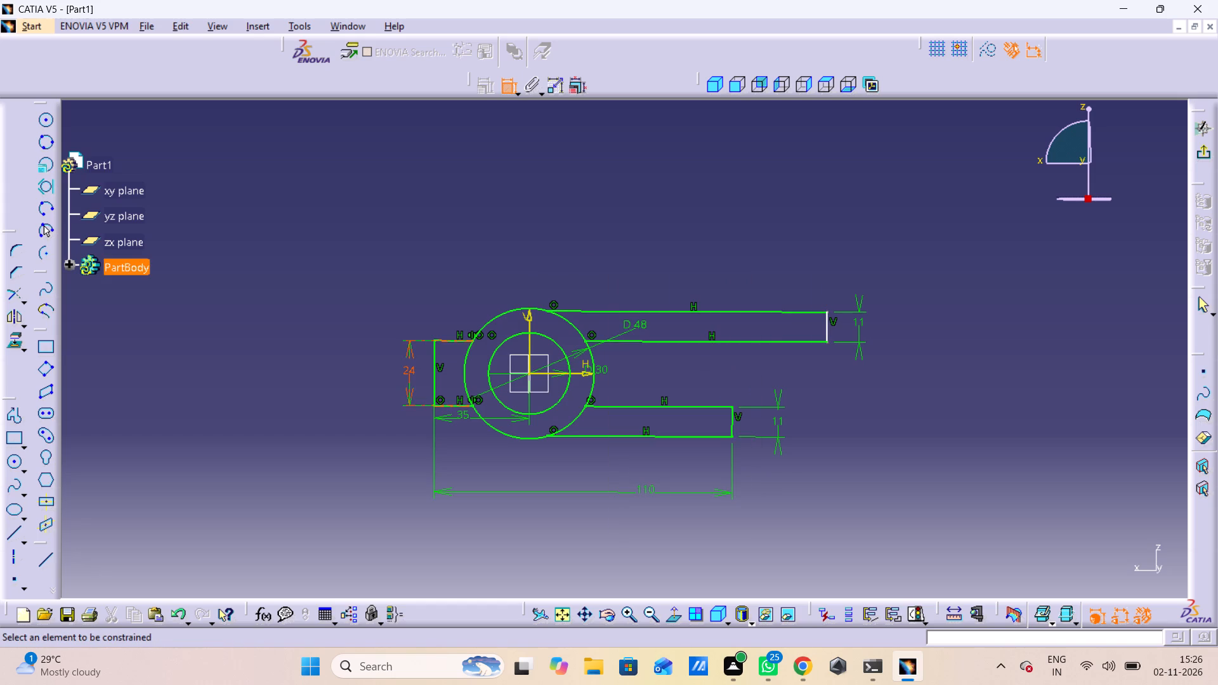
Dimension the horizontal distance from the negative-H arm's upper end corner to the upper positive-H arm's end line and set it to 110 mm.
left_click(433, 339)
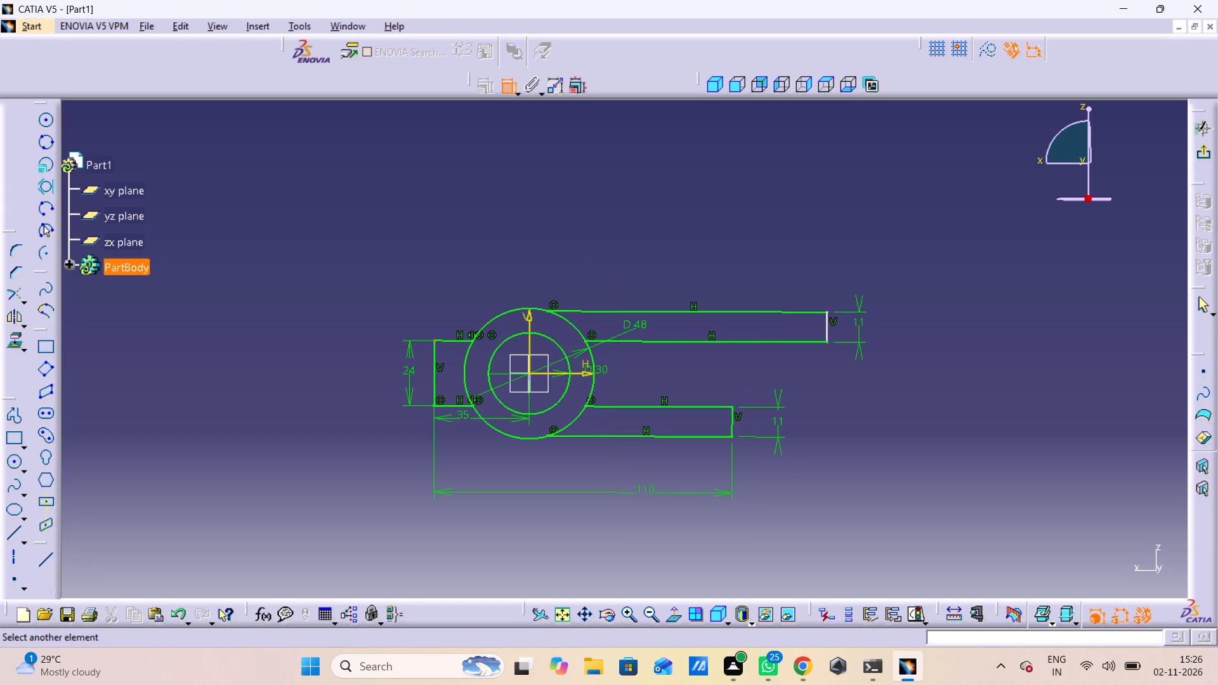
left_click(828, 323)
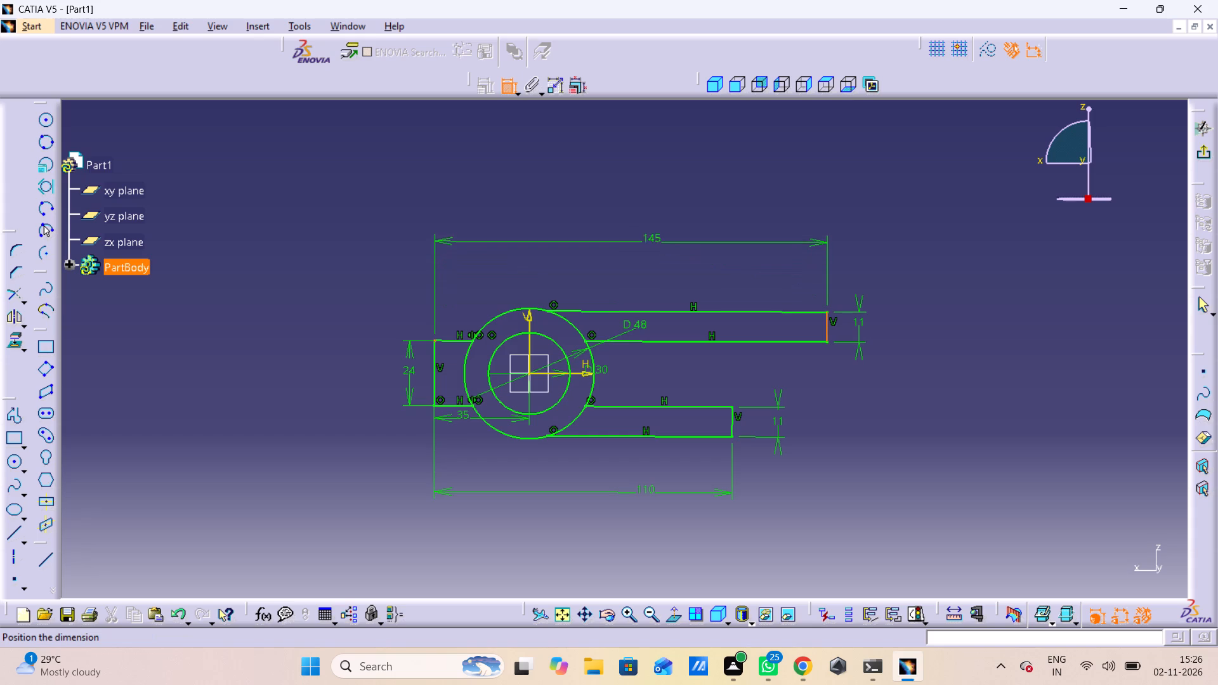
left_click(617, 233)
double_click(619, 225)
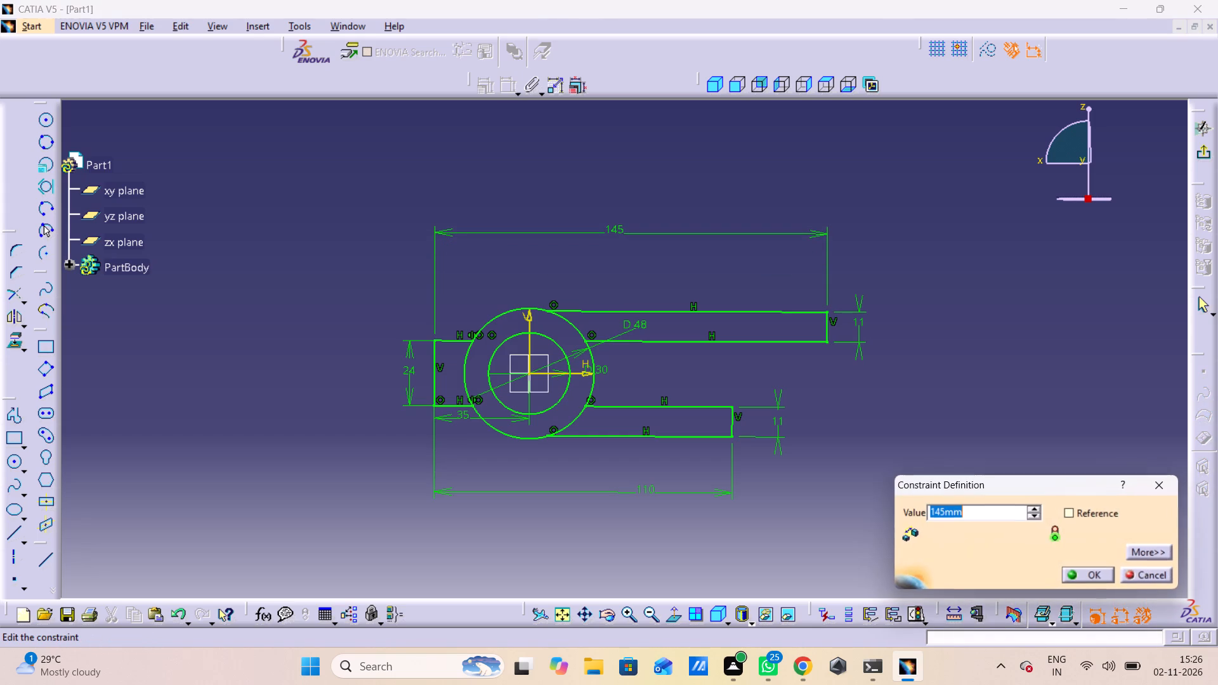
type("110")
key("Return")
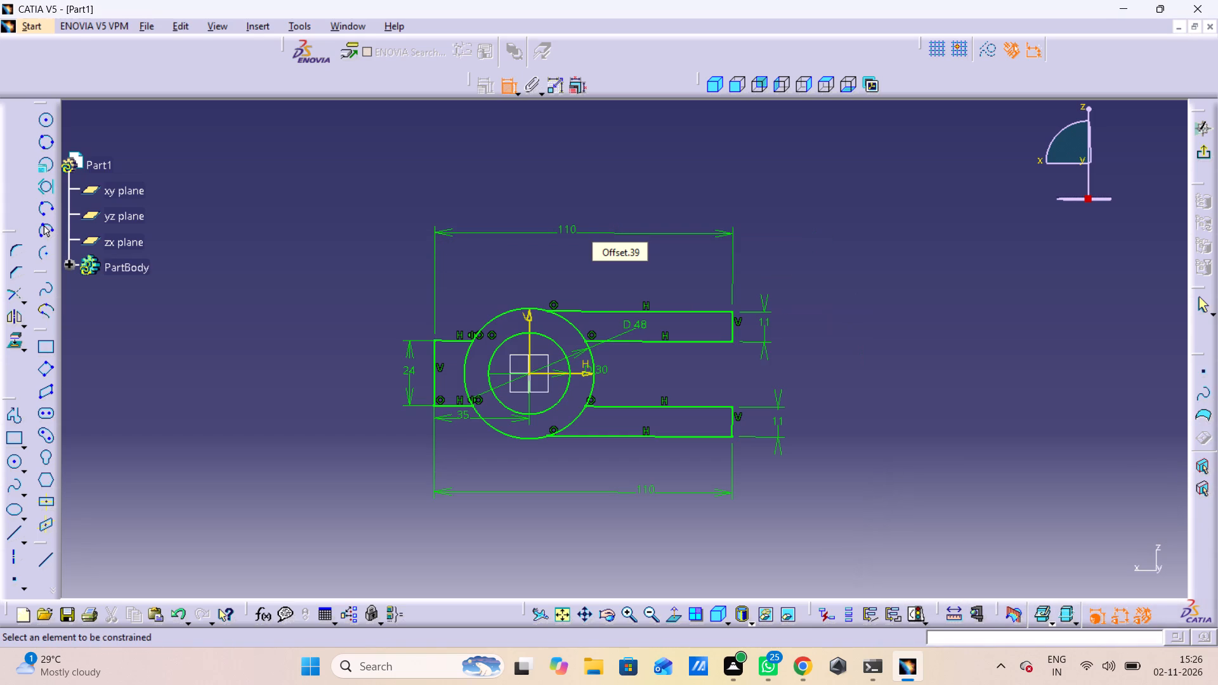
left_click(1028, 405)
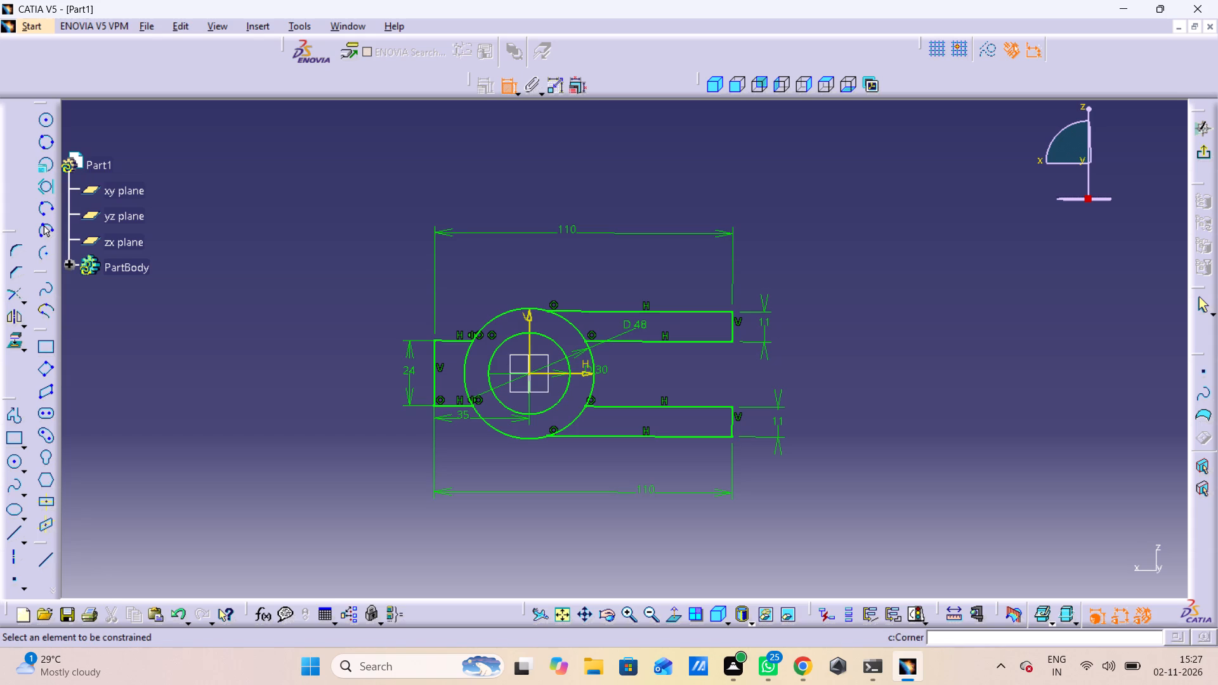
Quick Trim the 48 mm circle to remove its arcs between the two positive-H arms and across the negative-H arm.
left_click(25, 302)
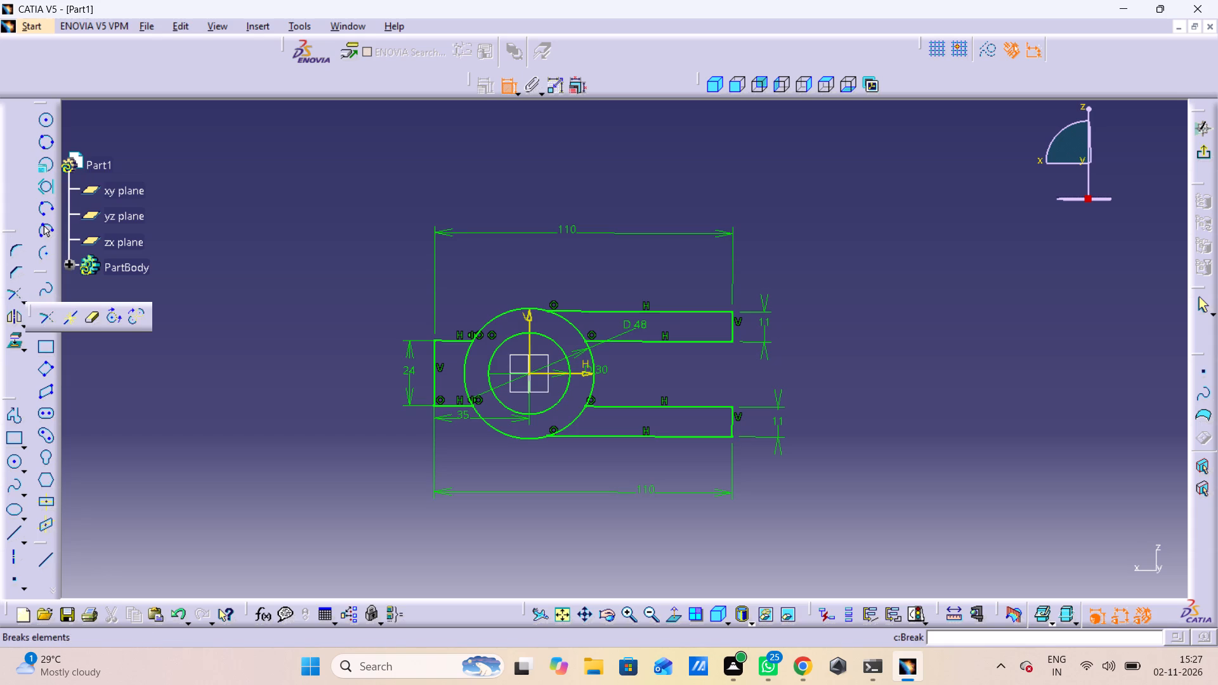
left_click(91, 315)
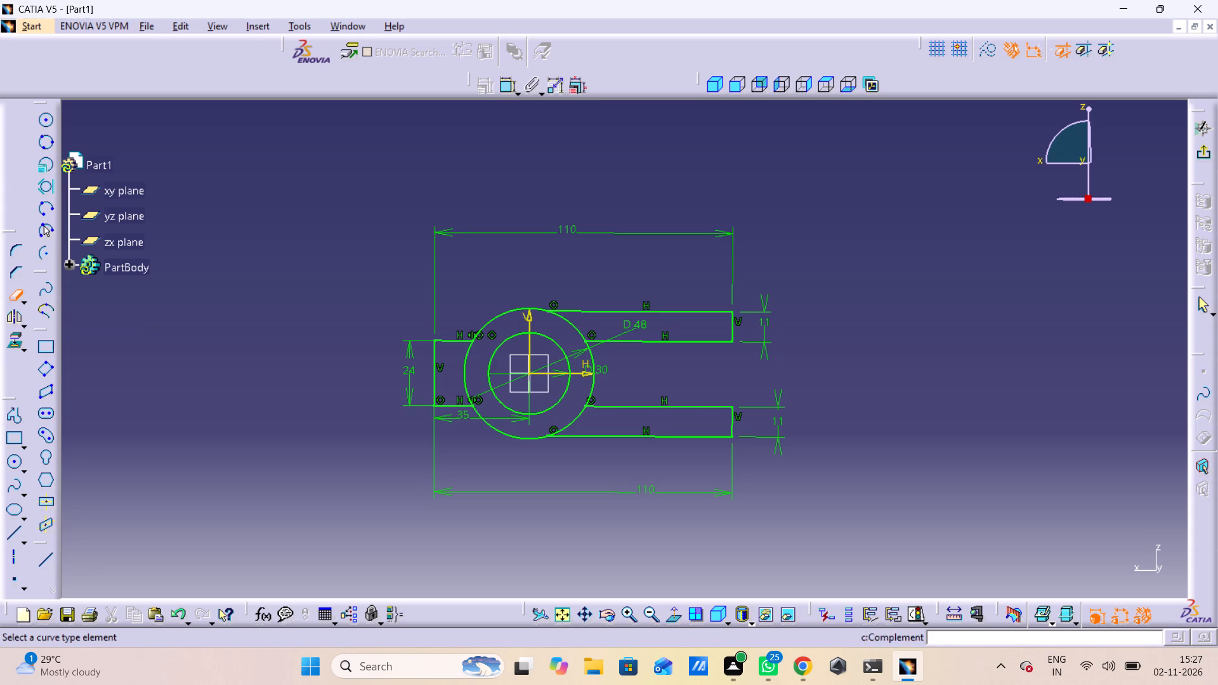
left_click(596, 381)
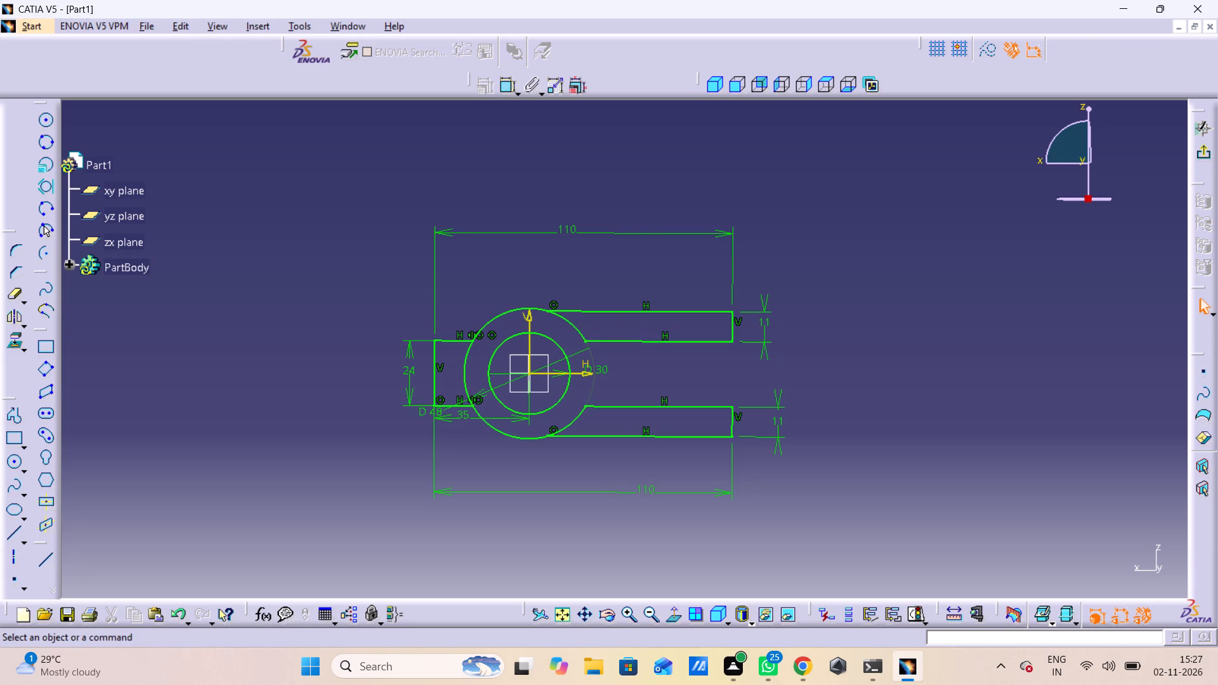
left_click(465, 374)
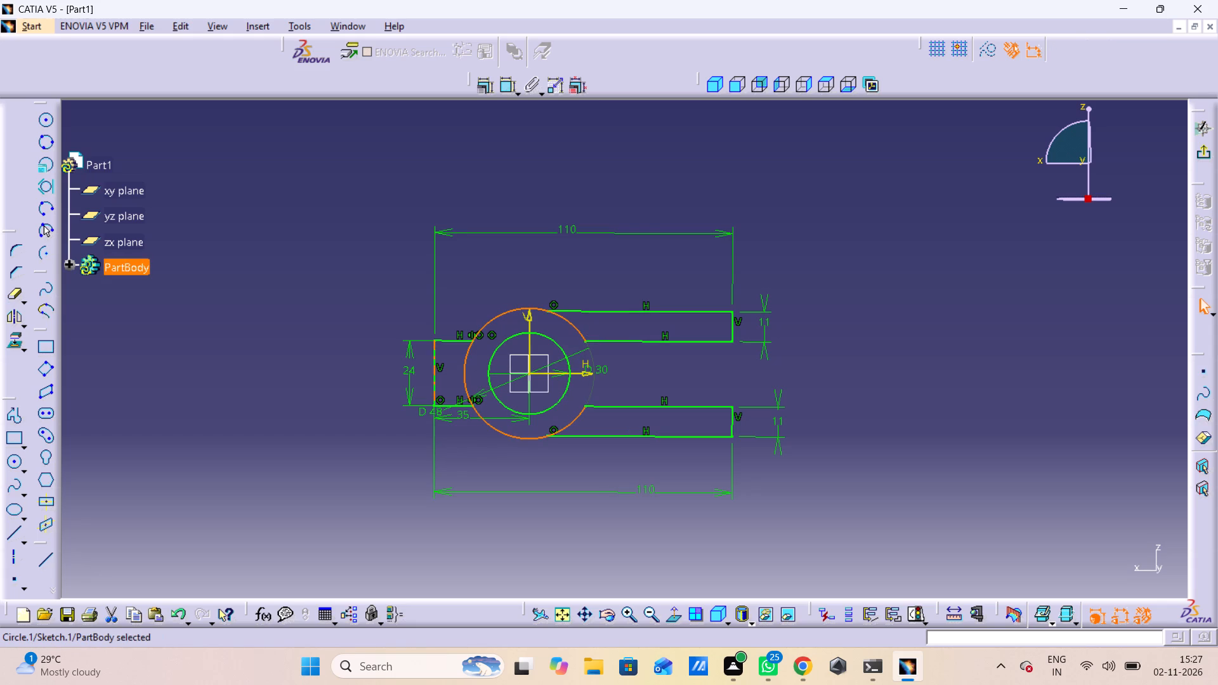
left_click(255, 356)
double_click(10, 290)
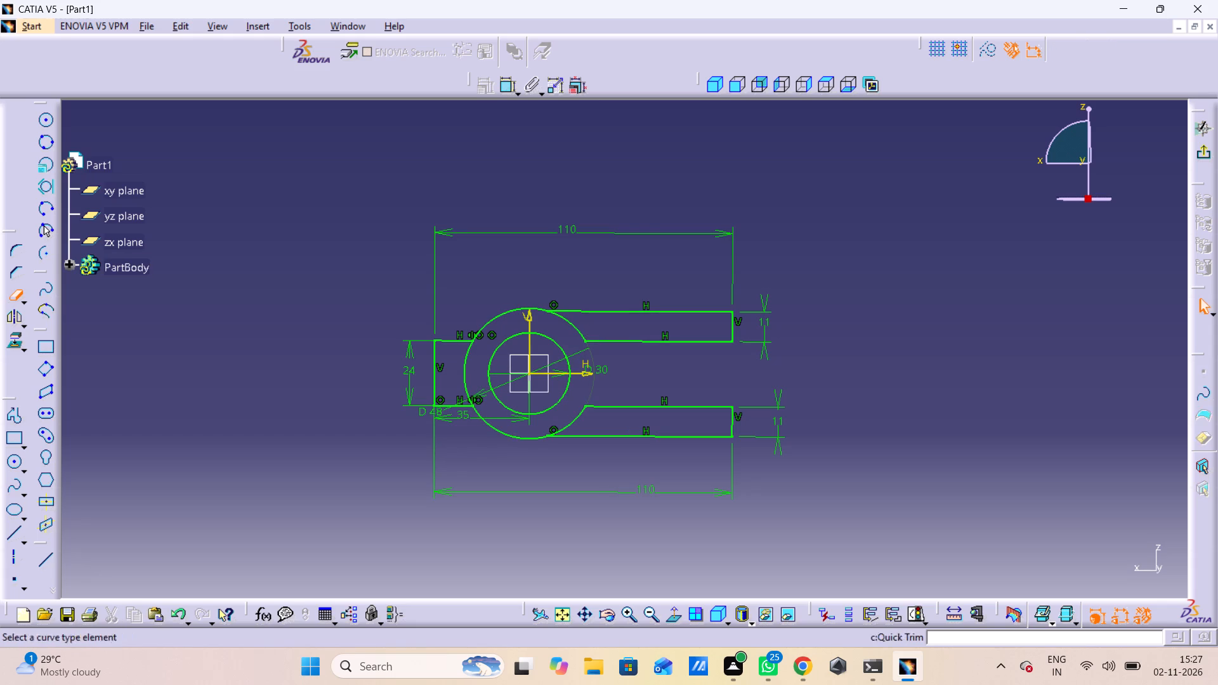
left_click(468, 365)
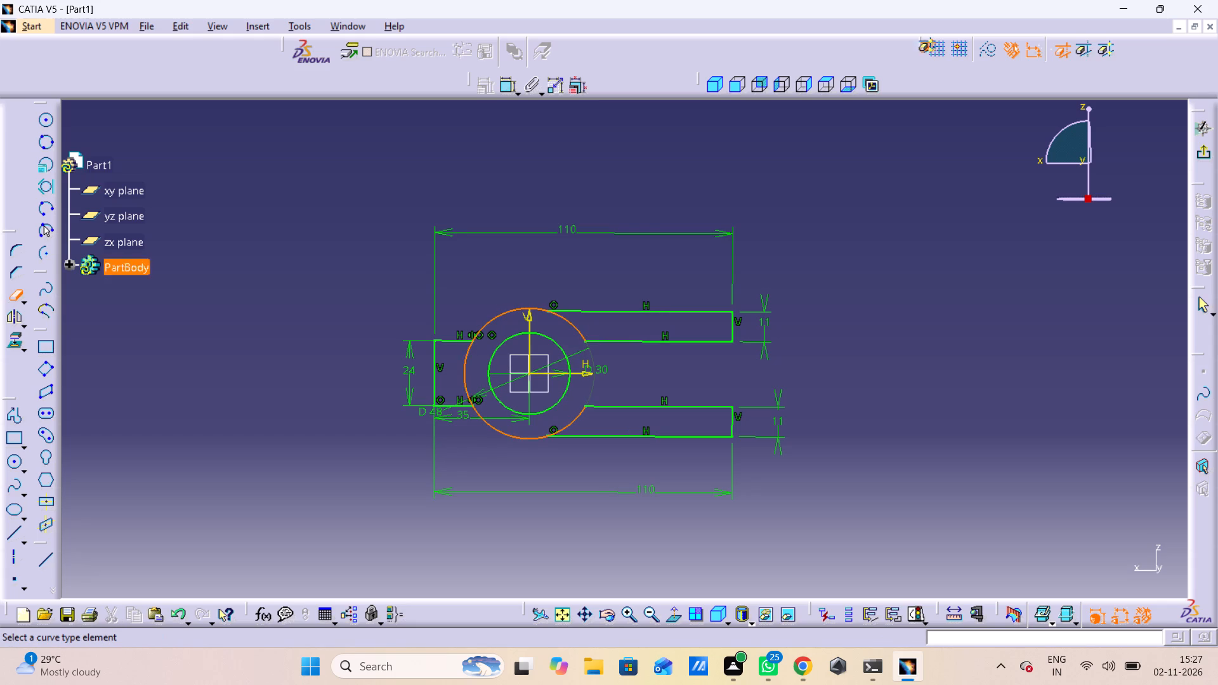
left_click(202, 436)
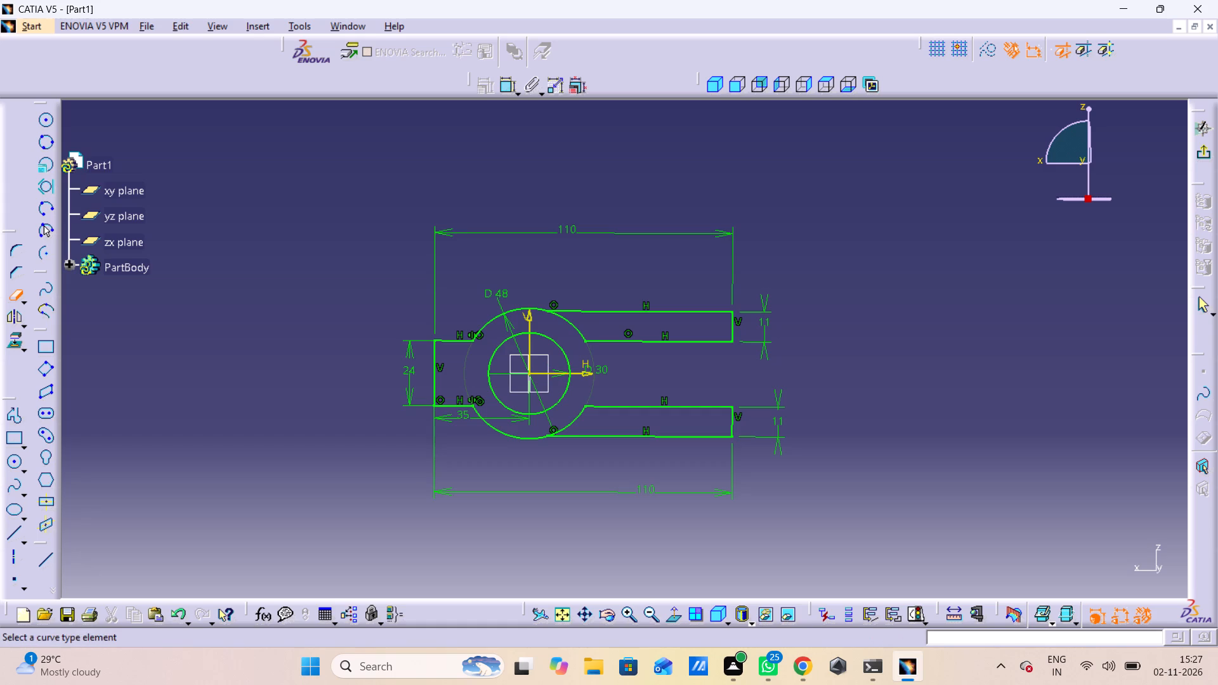
Quick Trim the remaining 48 mm circle arcs that cross the inner ends of the upper and lower positive-H arms.
middle_click_drag(1011, 445, 1024, 401)
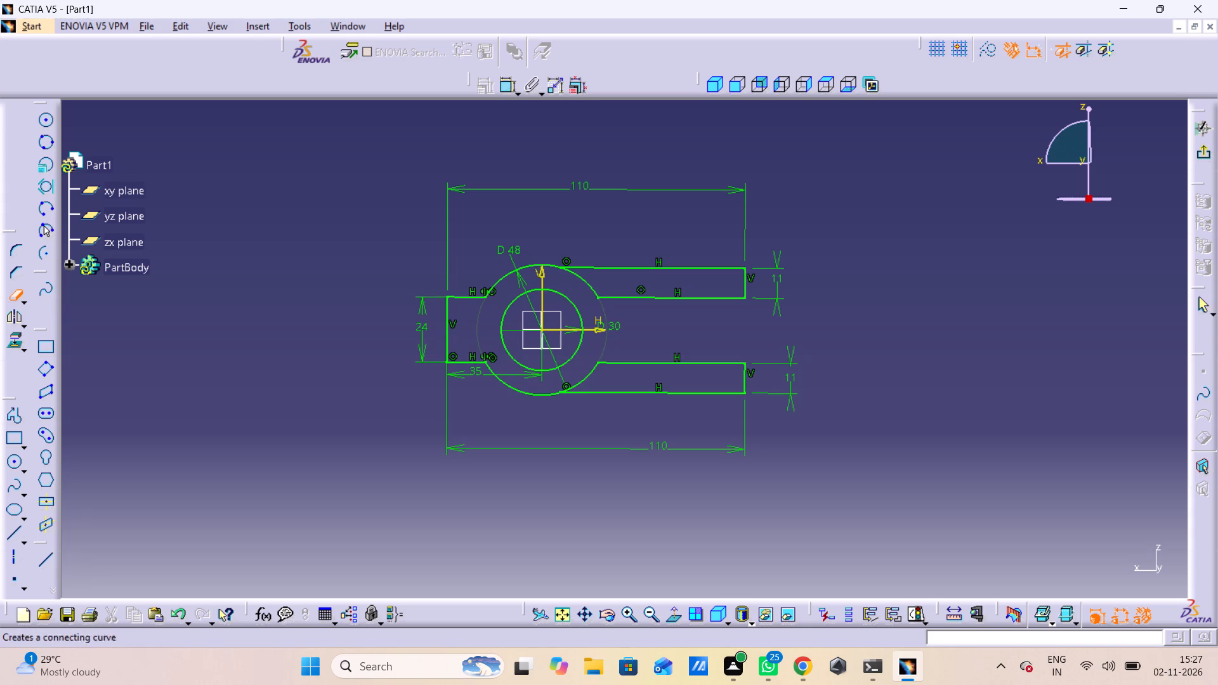
left_click(589, 280)
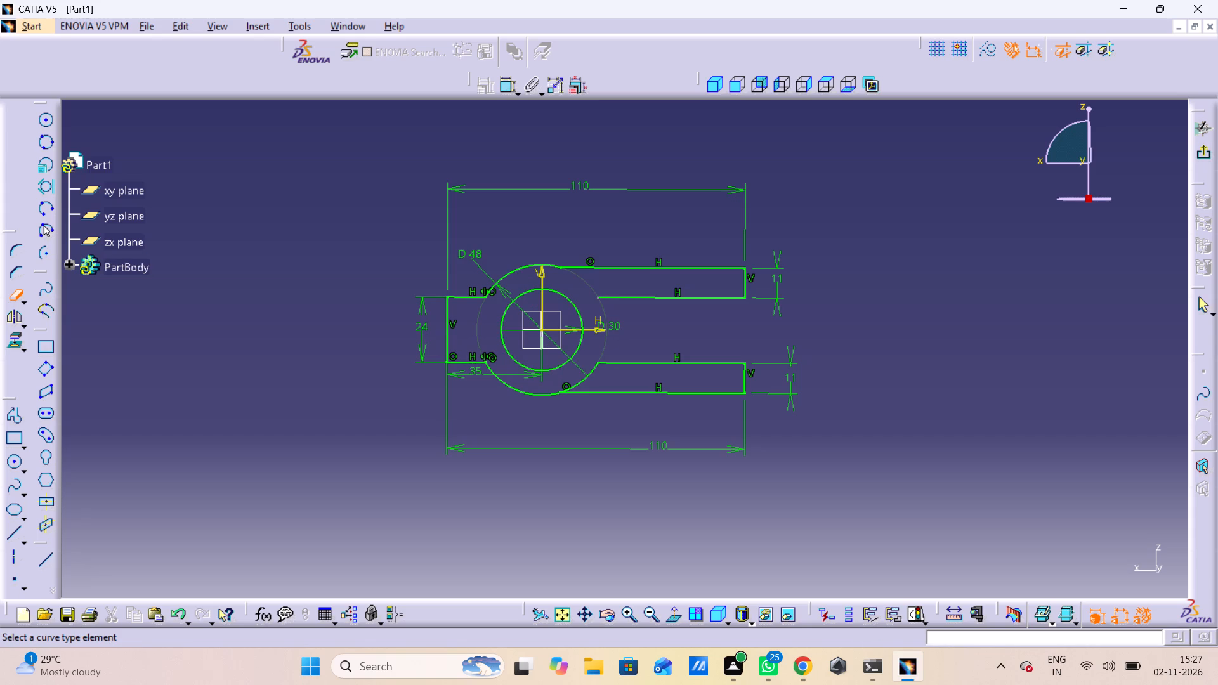
left_click(580, 374)
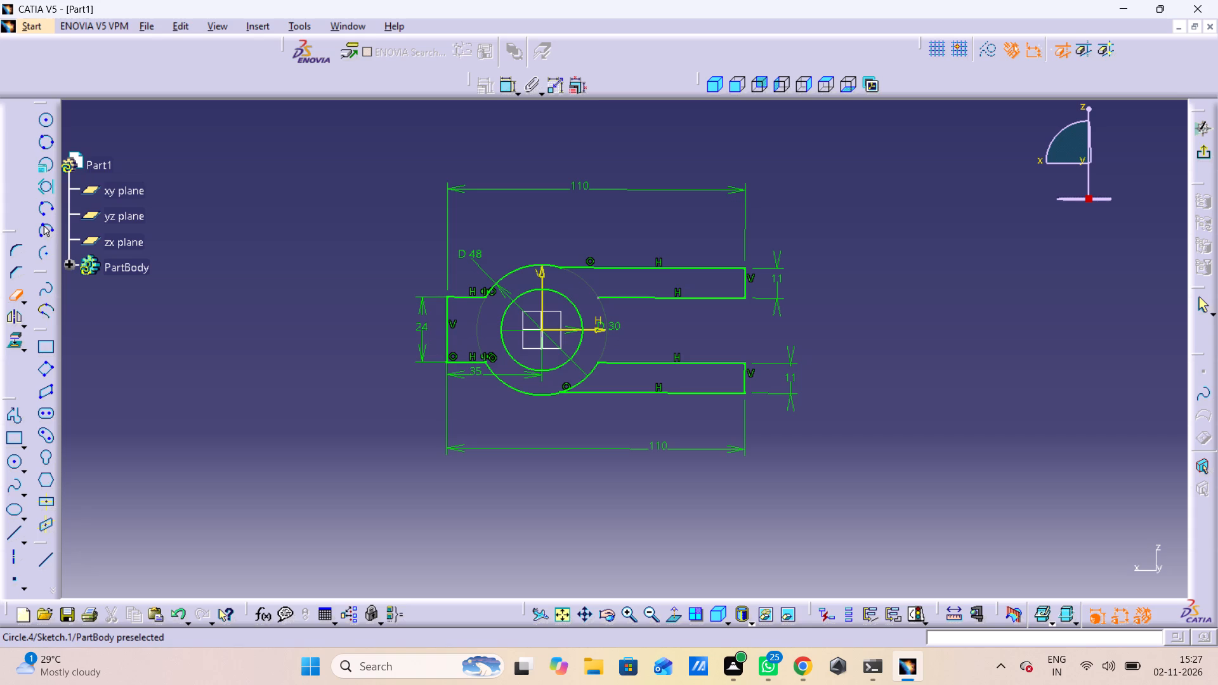
left_click(579, 381)
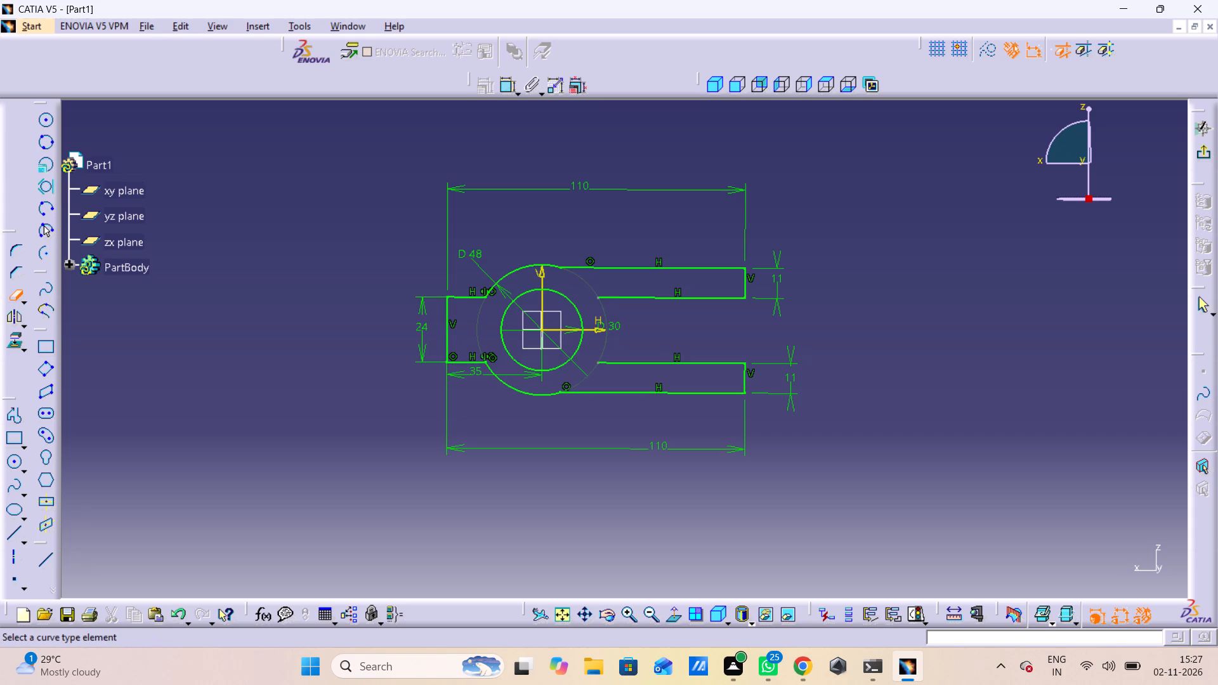
Exit the sketch and return to the 3D part.
left_click(1201, 153)
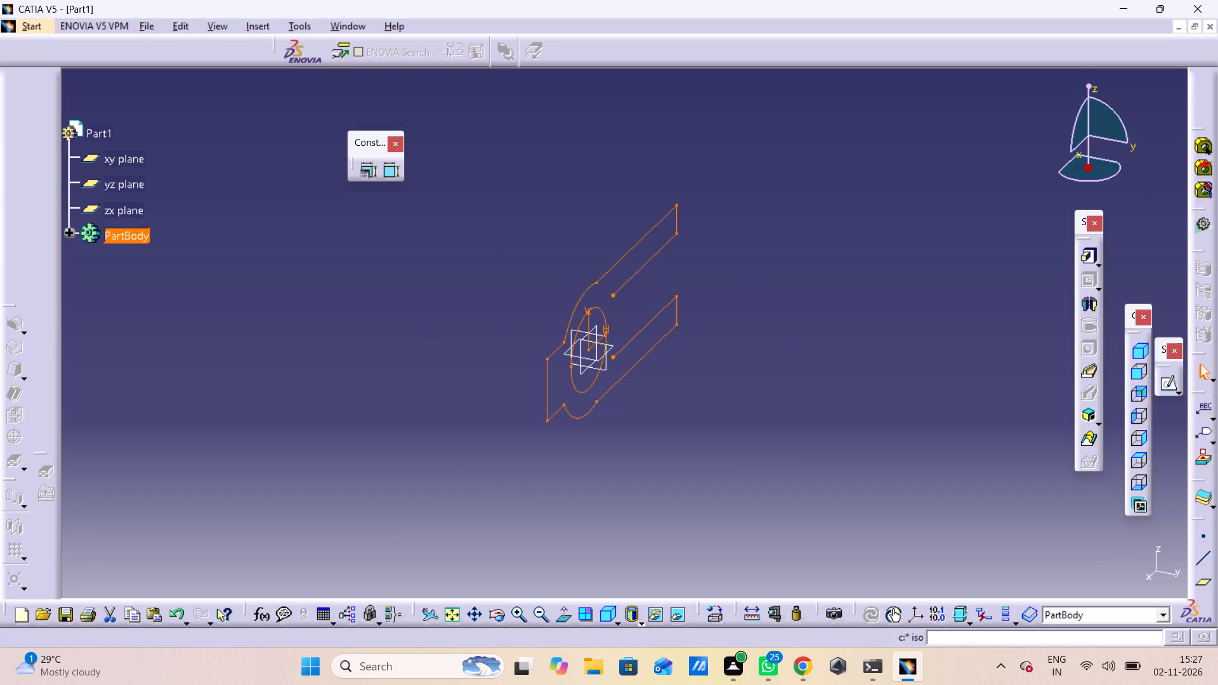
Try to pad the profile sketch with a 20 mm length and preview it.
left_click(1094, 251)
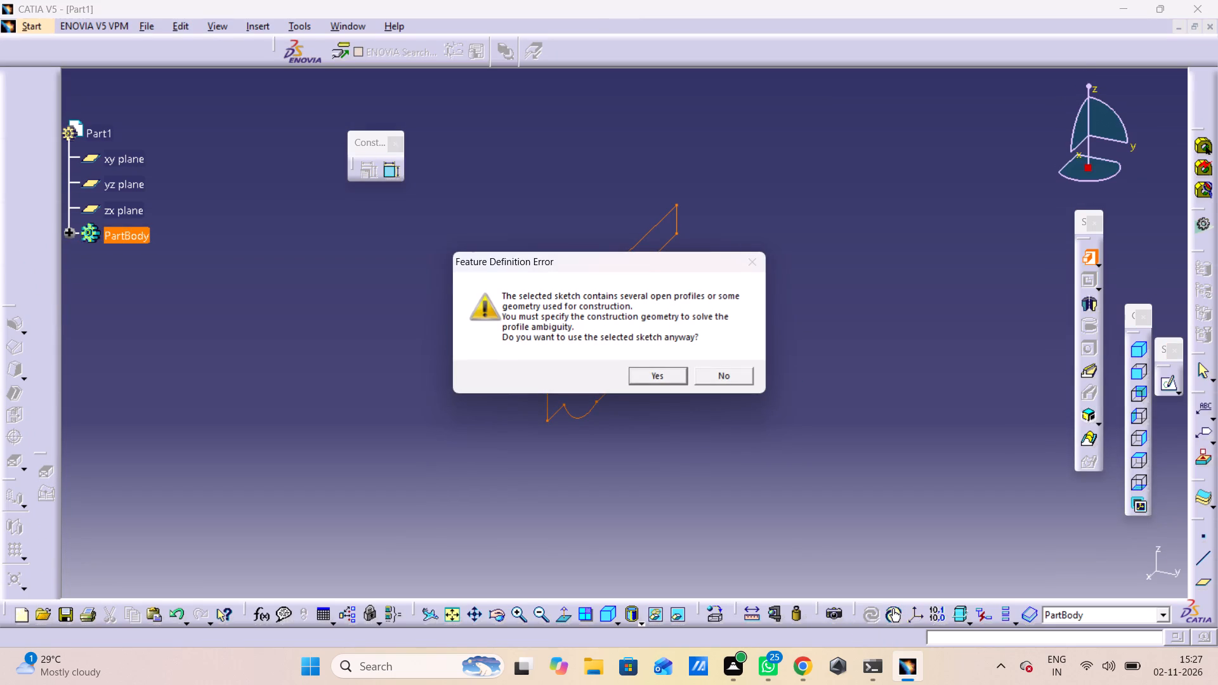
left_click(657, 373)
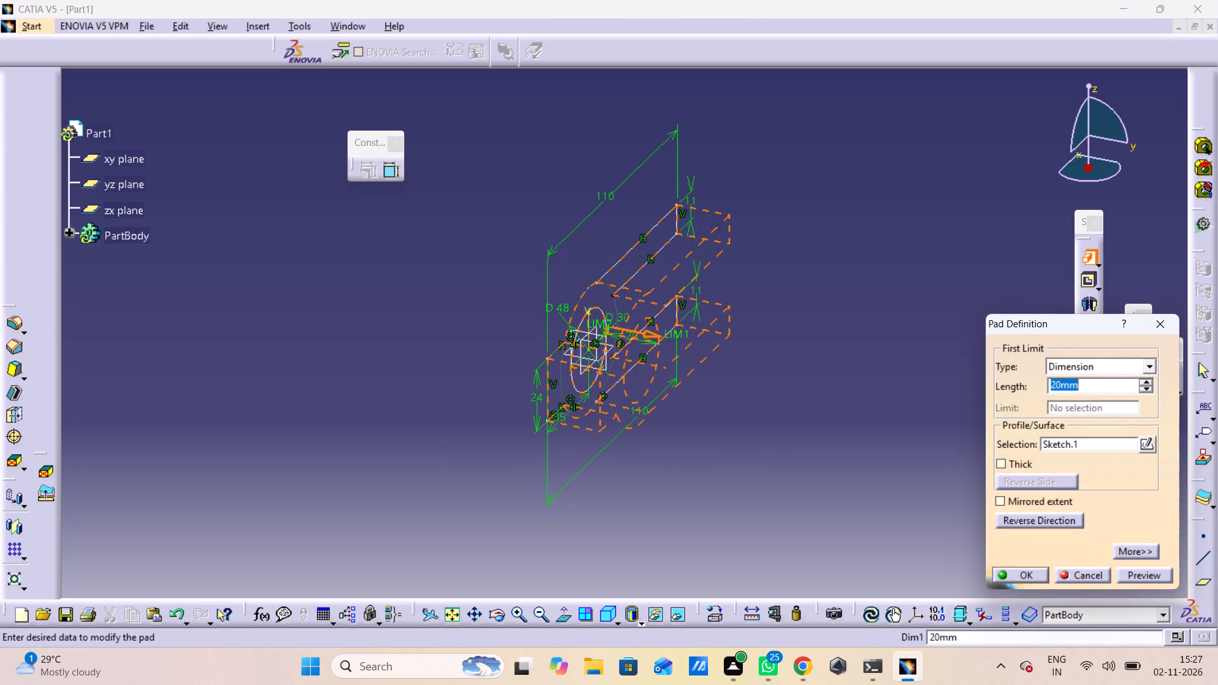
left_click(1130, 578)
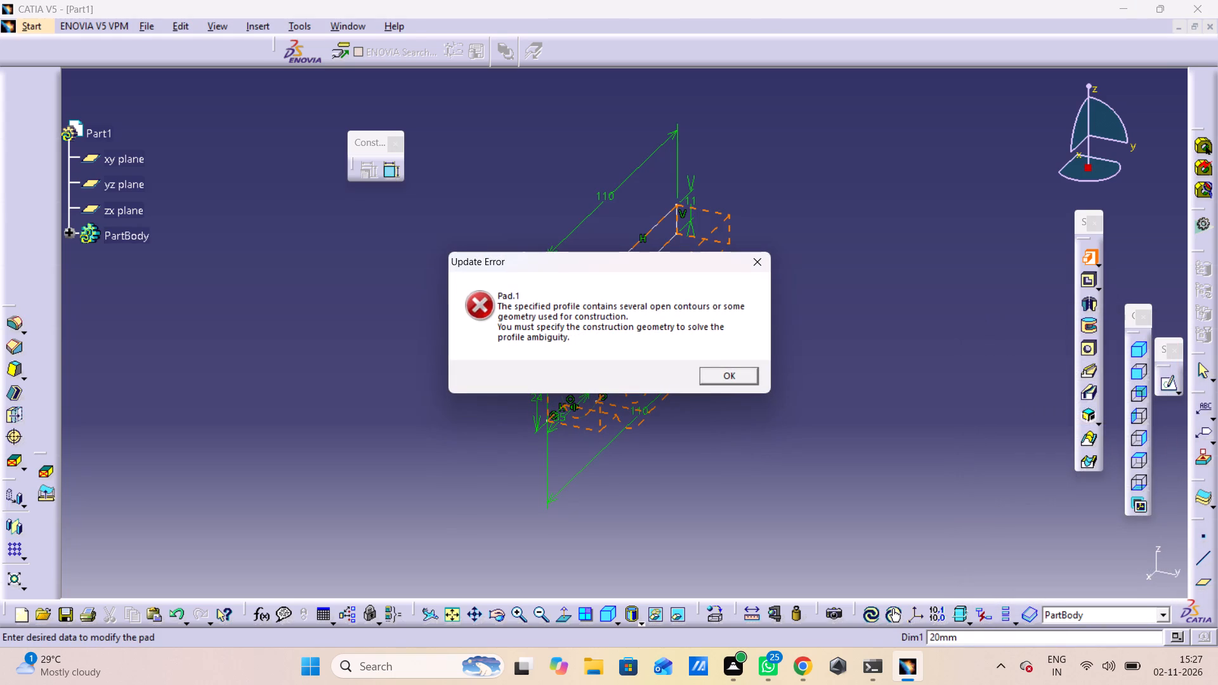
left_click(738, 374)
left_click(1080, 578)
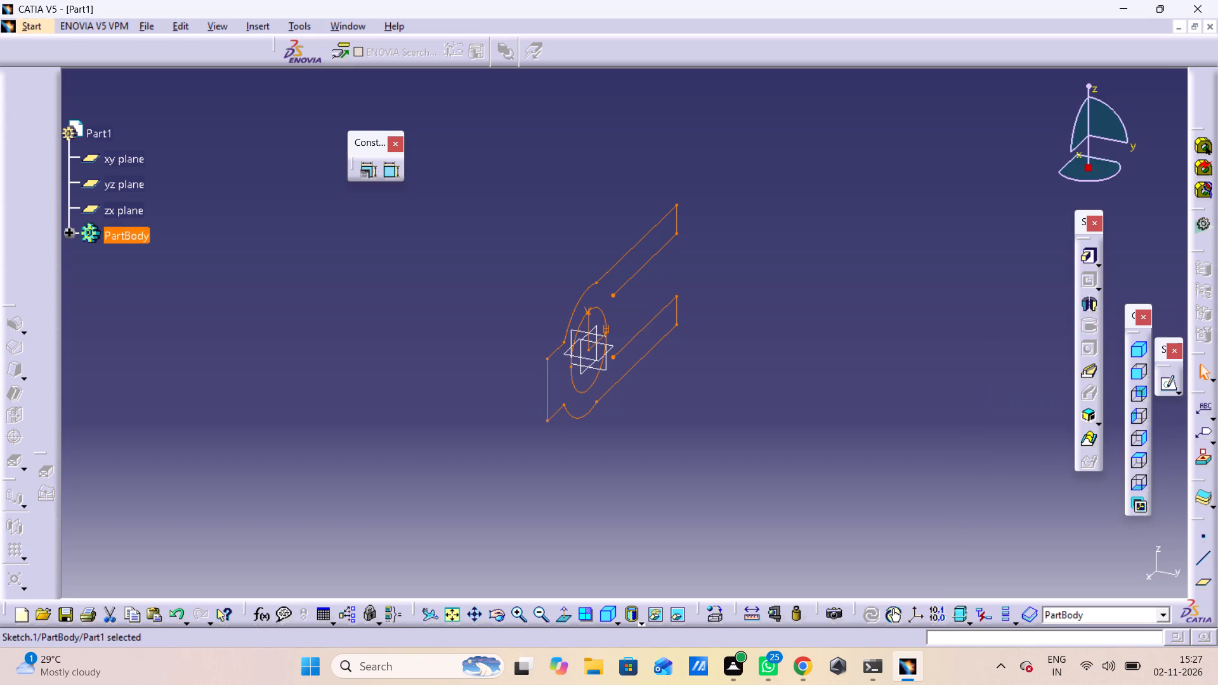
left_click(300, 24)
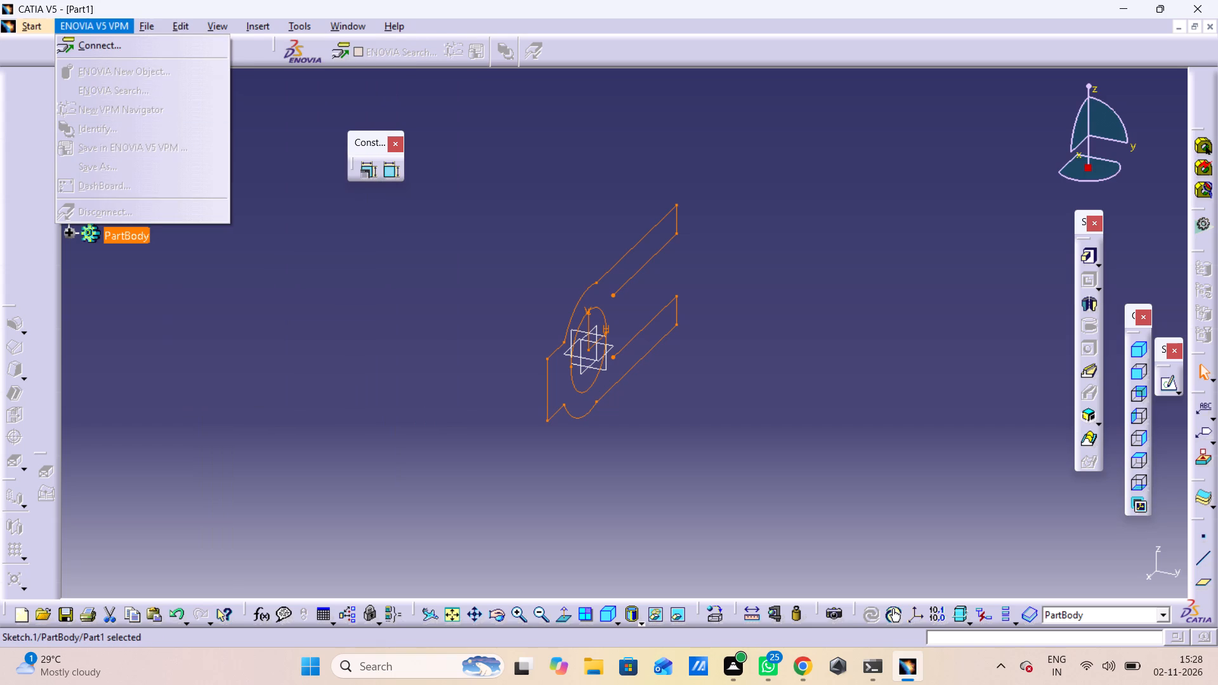
Reopen the profile sketch under PartBody for editing.
left_click(277, 337)
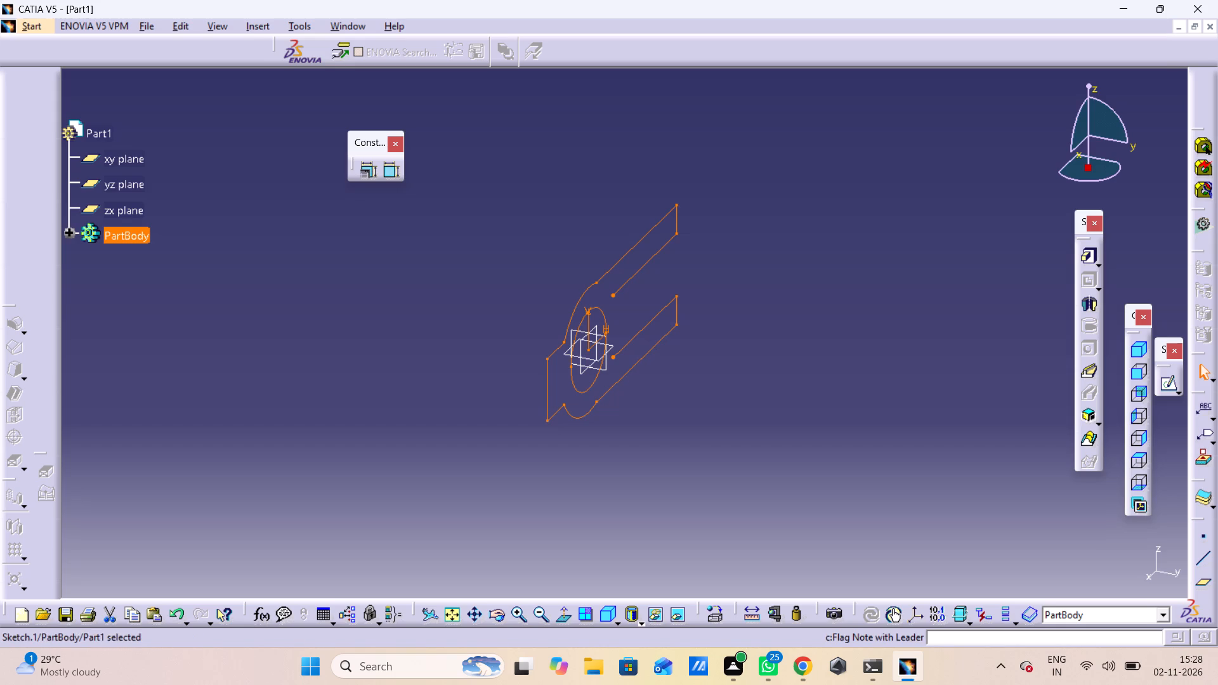
left_click(107, 229)
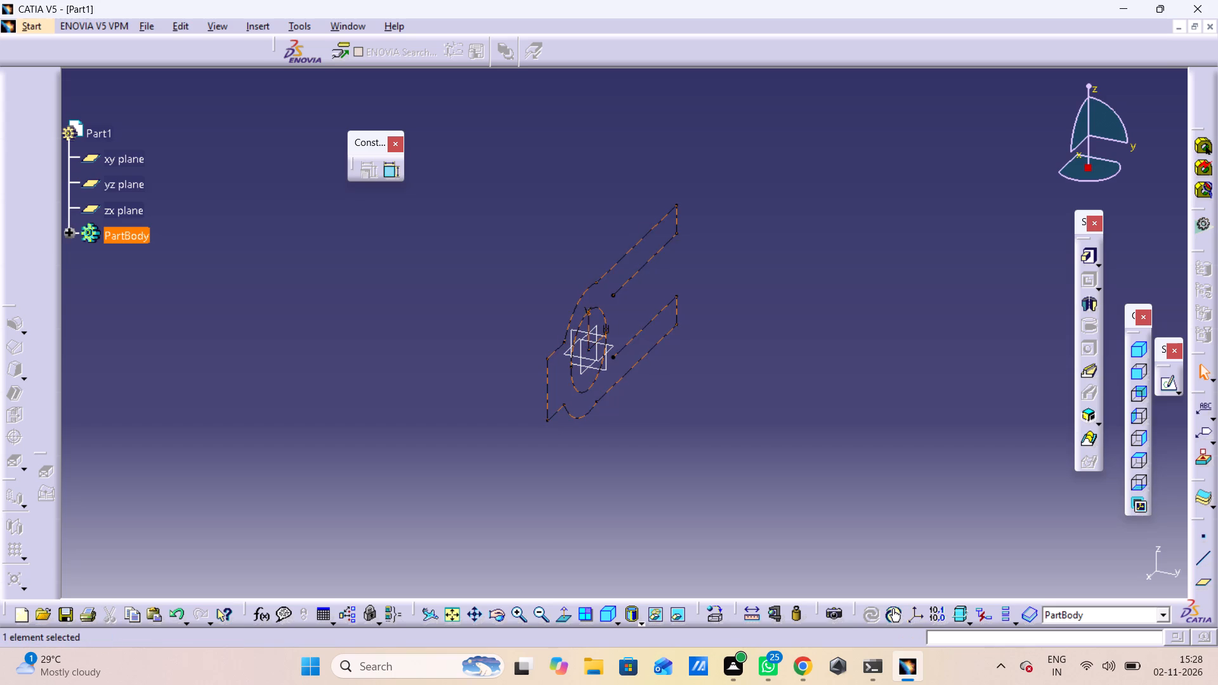
left_click(105, 237)
left_click(68, 232)
double_click(132, 261)
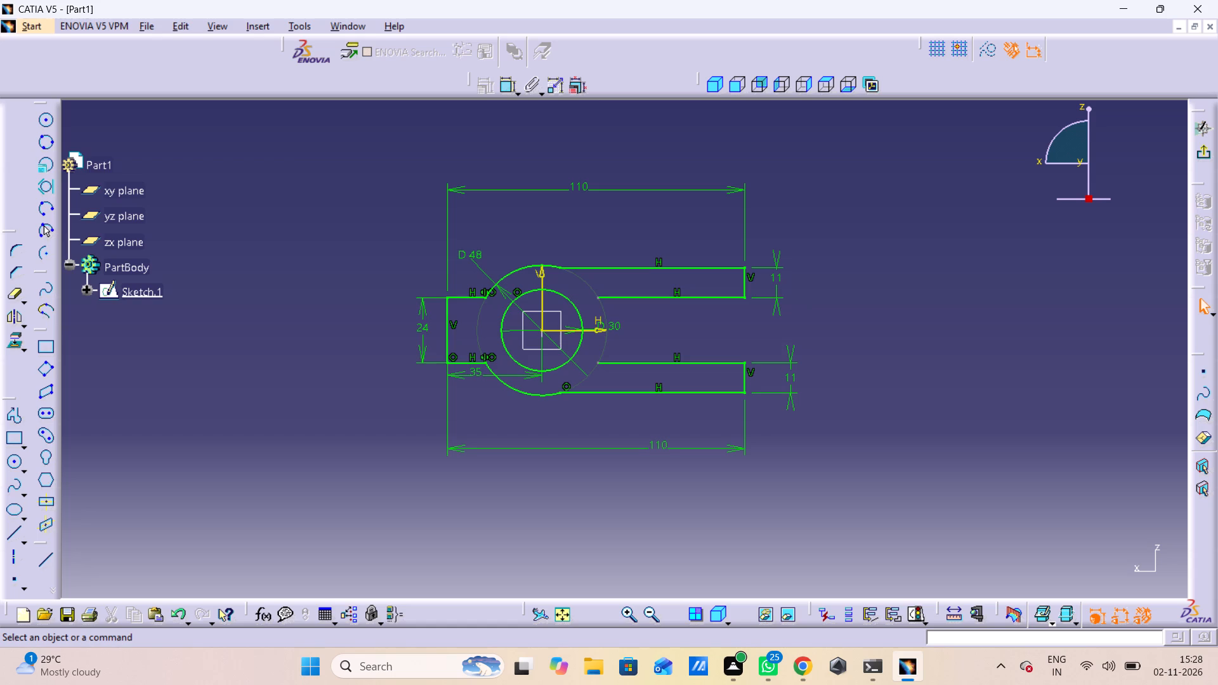
Constrain the open inner endpoint of the upper positive-H arm coincident with the 30 mm circle.
left_click(598, 300)
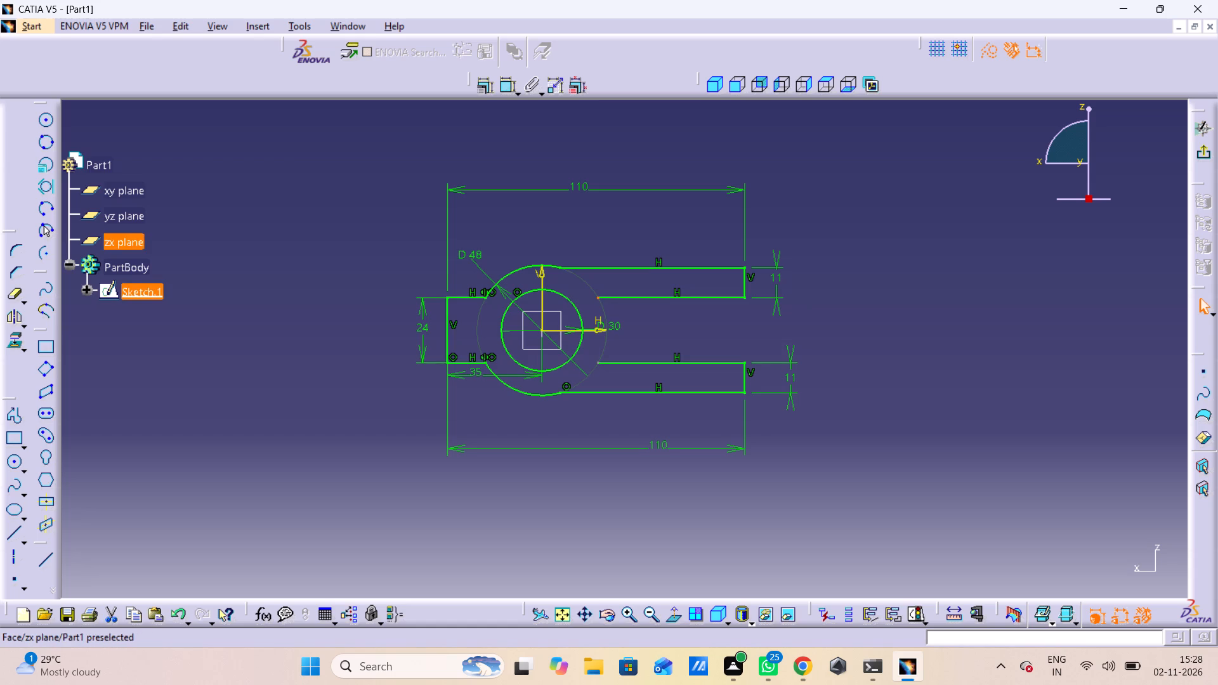
left_click(575, 303)
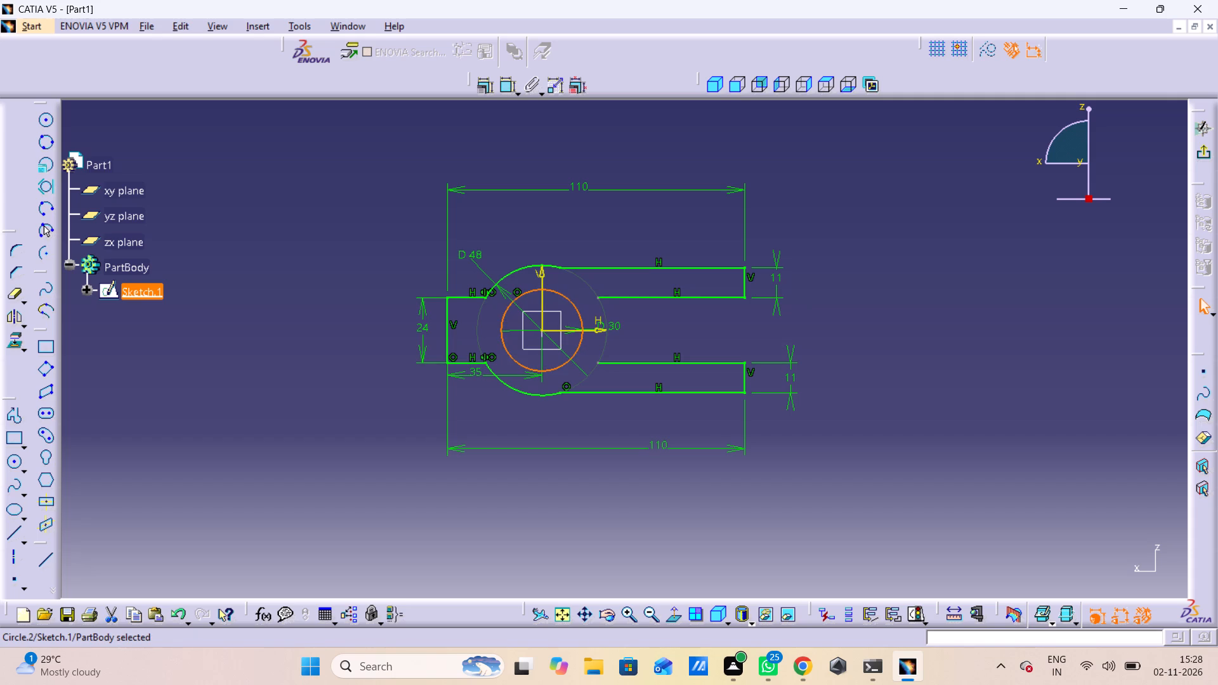
left_click(265, 190)
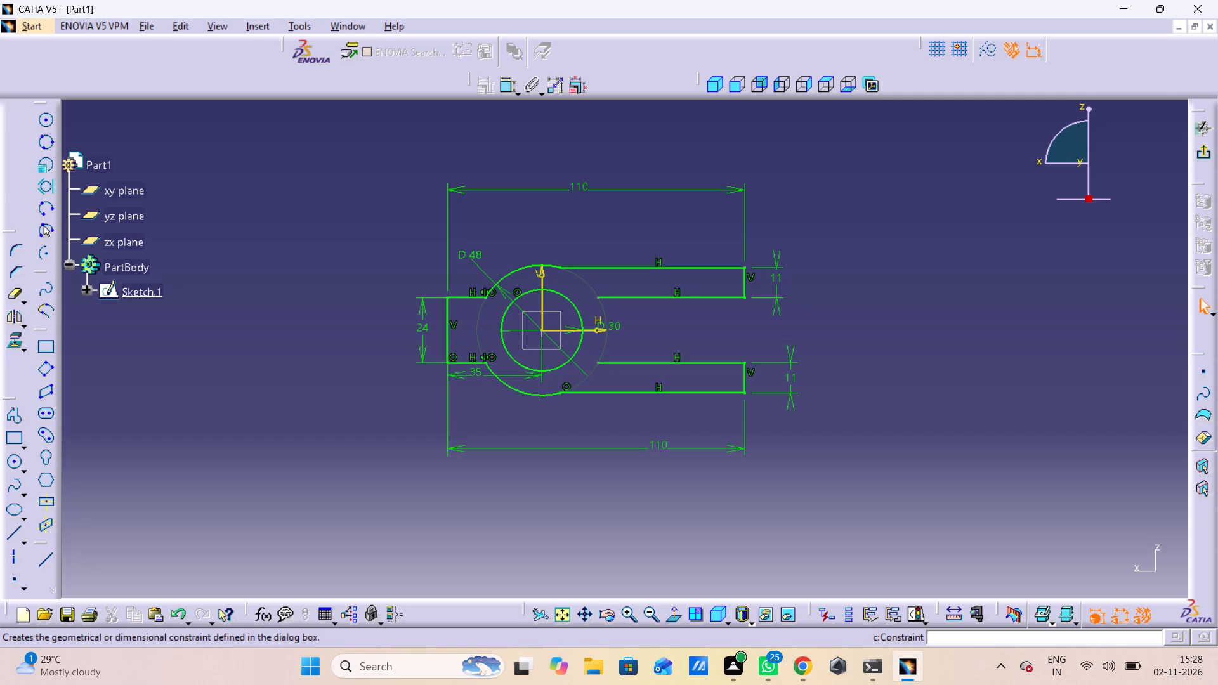
left_click(505, 87)
double_click(505, 87)
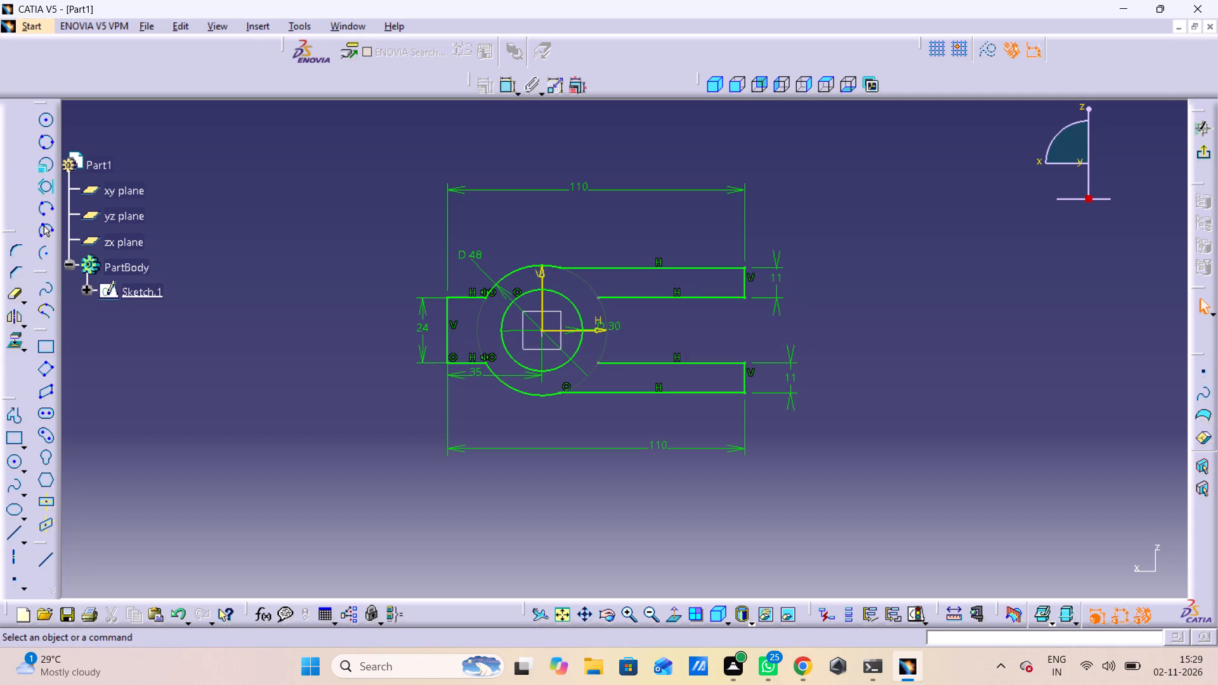
double_click(503, 88)
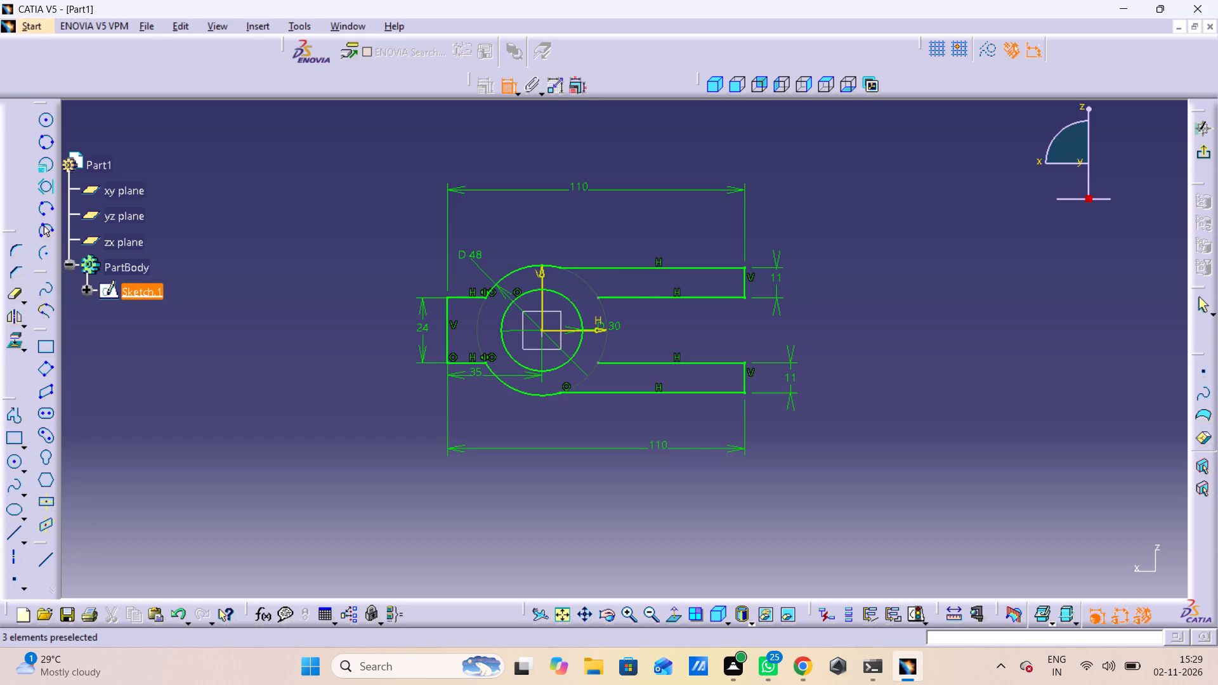
left_click(596, 294)
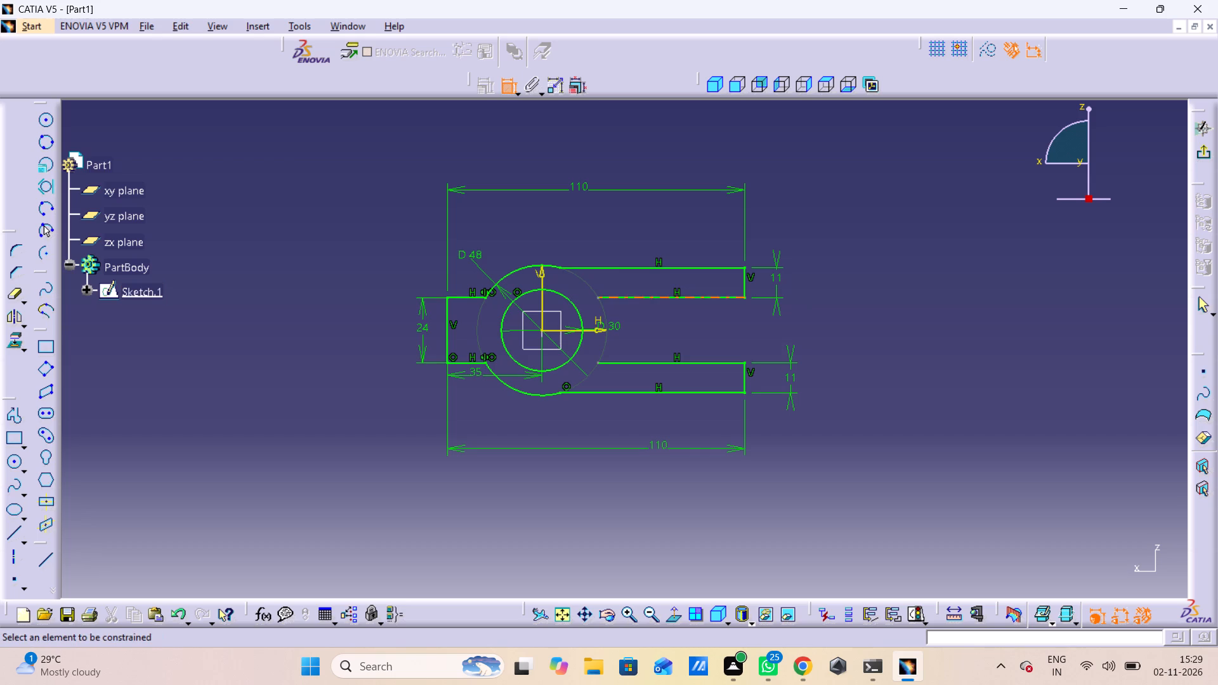
left_click(598, 299)
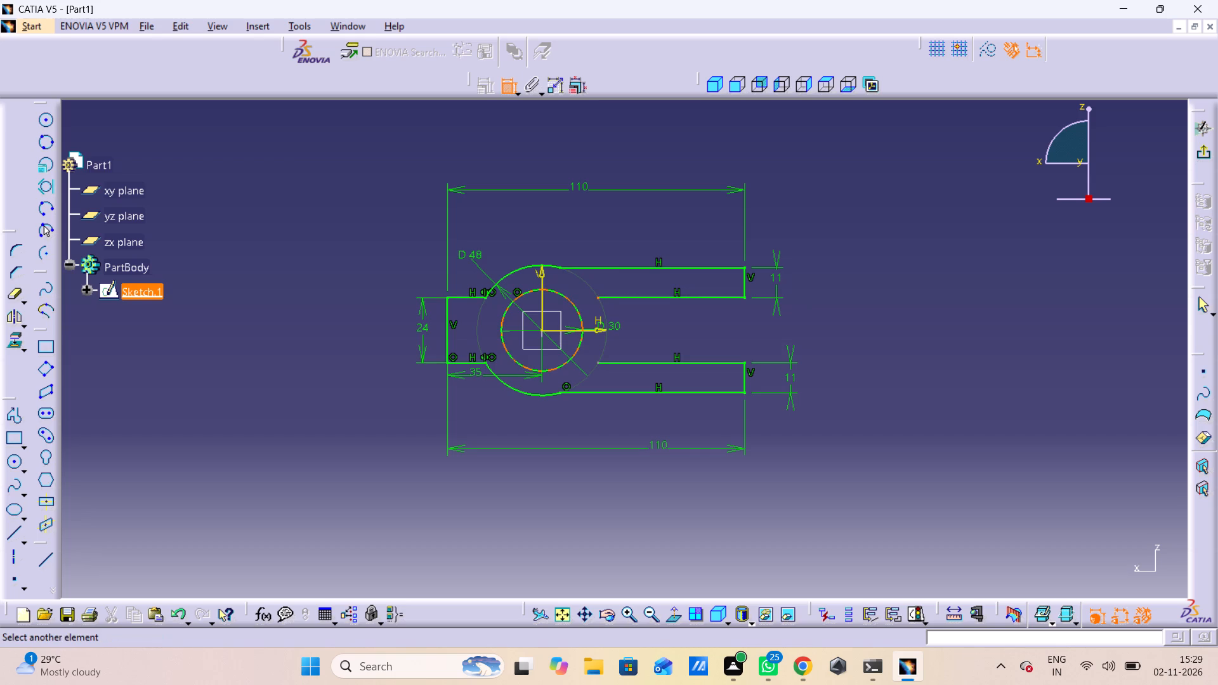
left_click(568, 297)
right_click(674, 324)
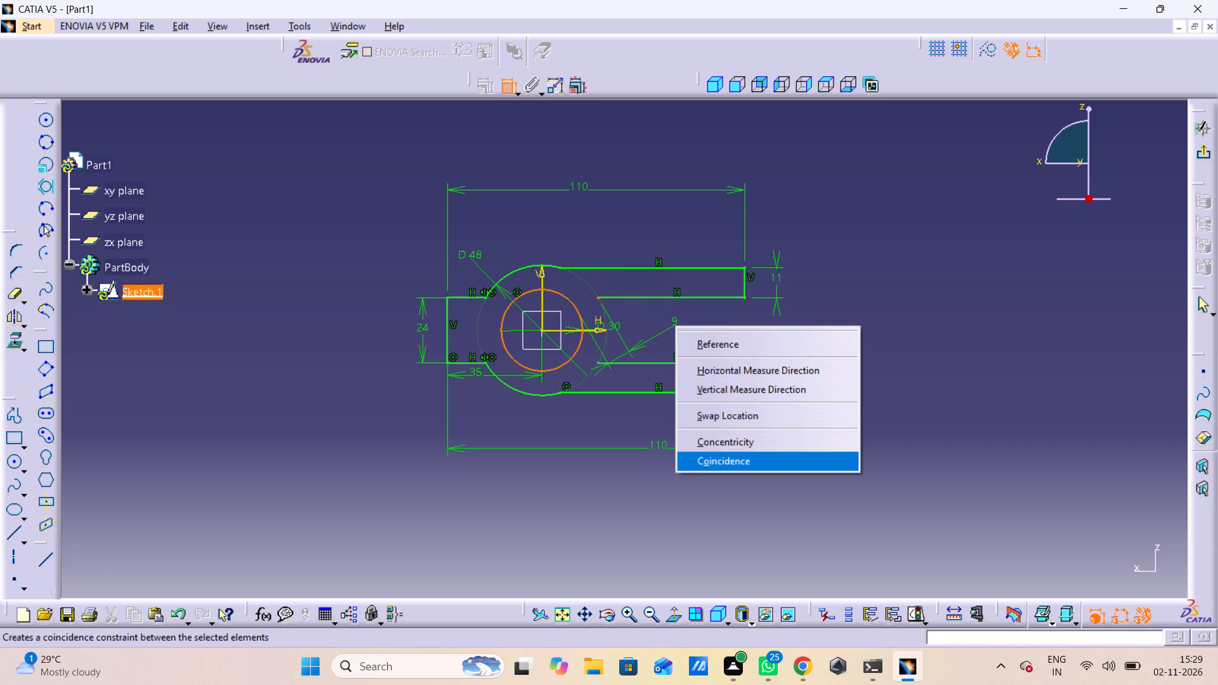
left_click(738, 459)
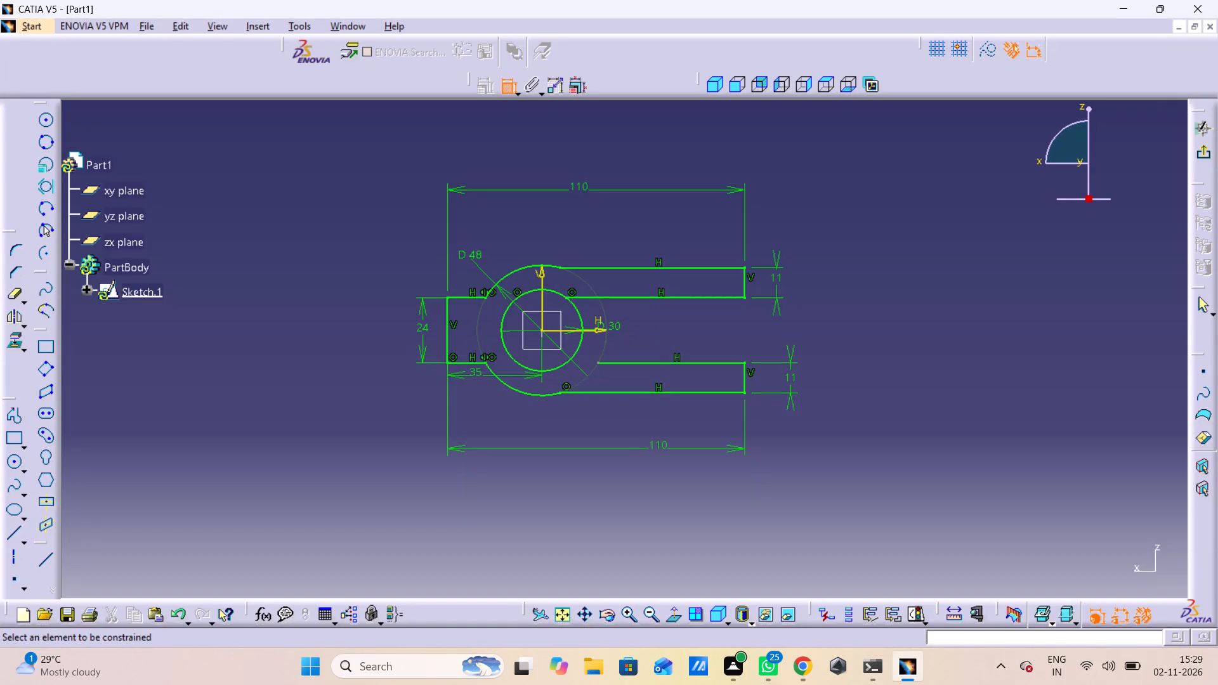
Constrain the open inner endpoint of the lower positive-H arm coincident with the 30 mm circle.
left_click(599, 363)
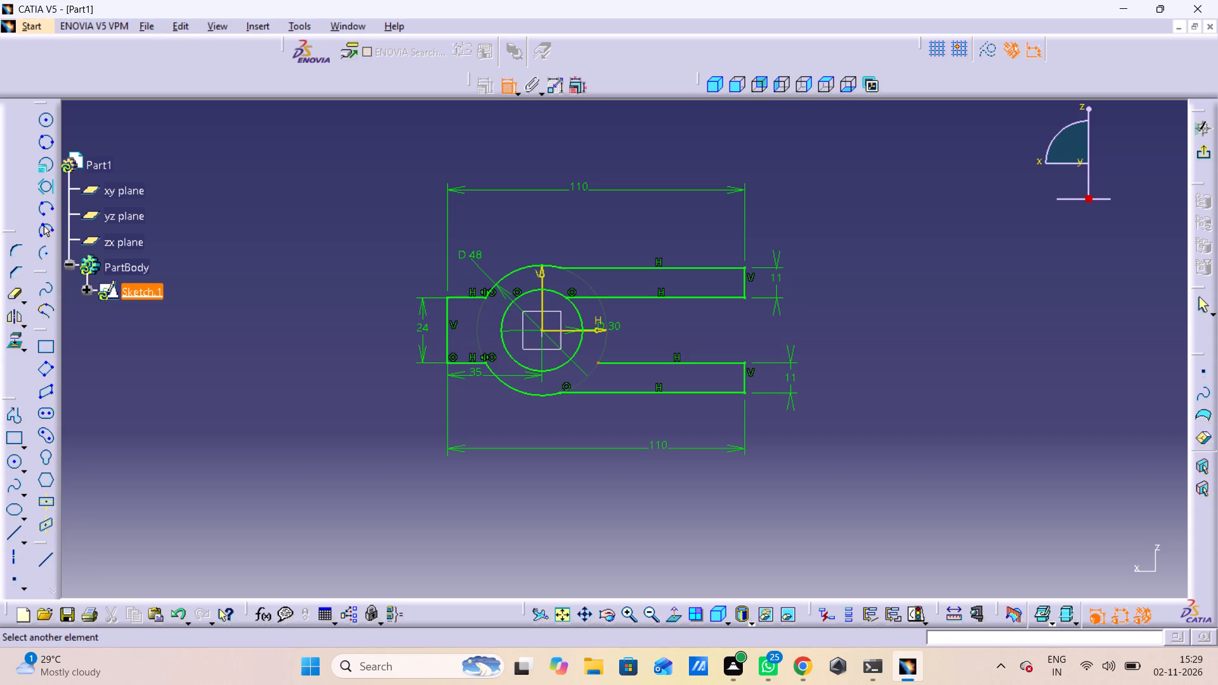
left_click(579, 350)
right_click(691, 329)
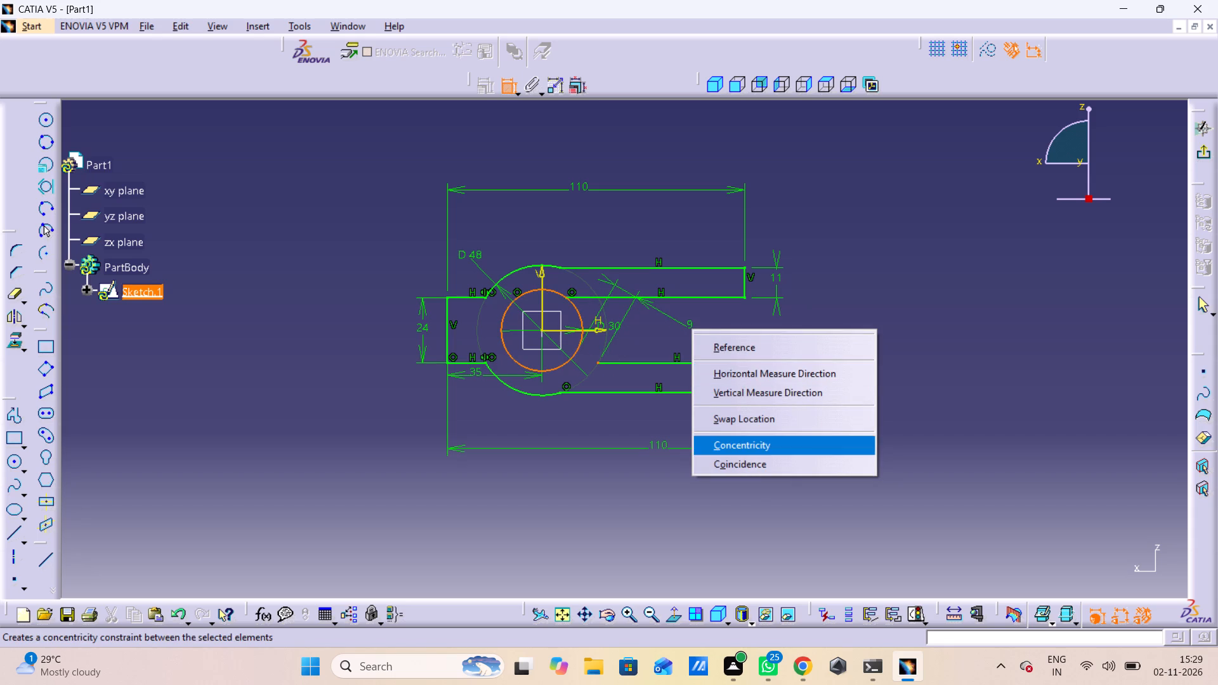
left_click(752, 464)
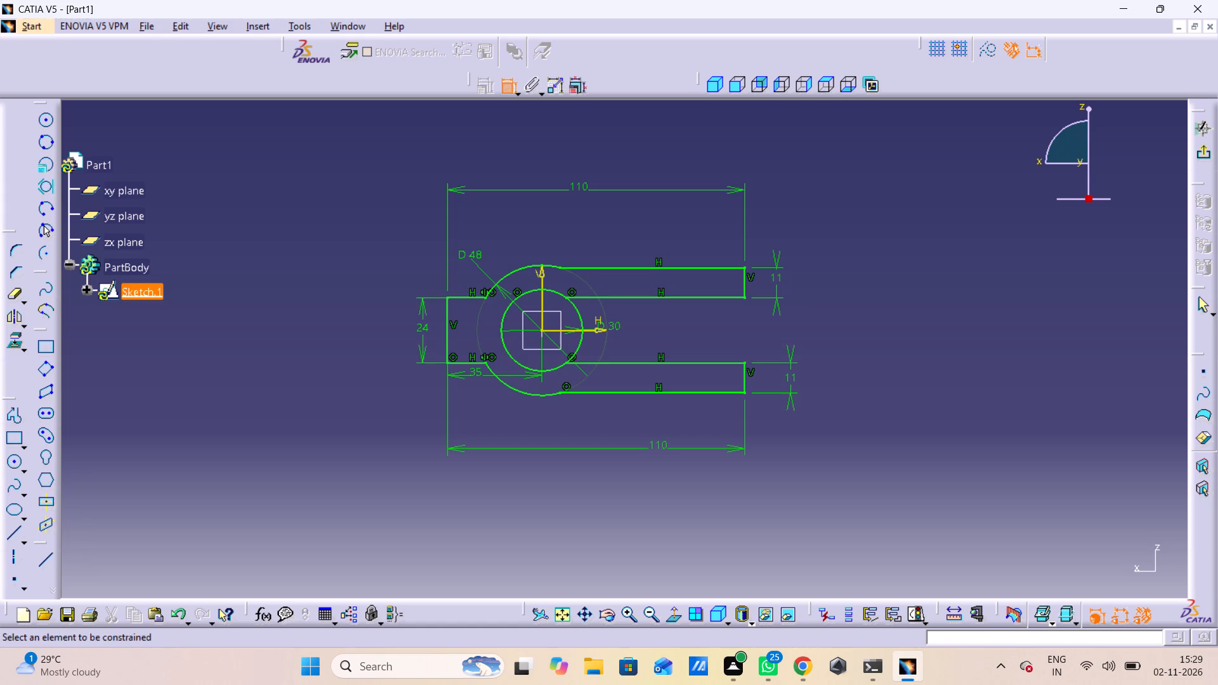
Quick Trim the 30 mm circle's arc between the two positive-H arms and exit the sketch.
double_click(15, 295)
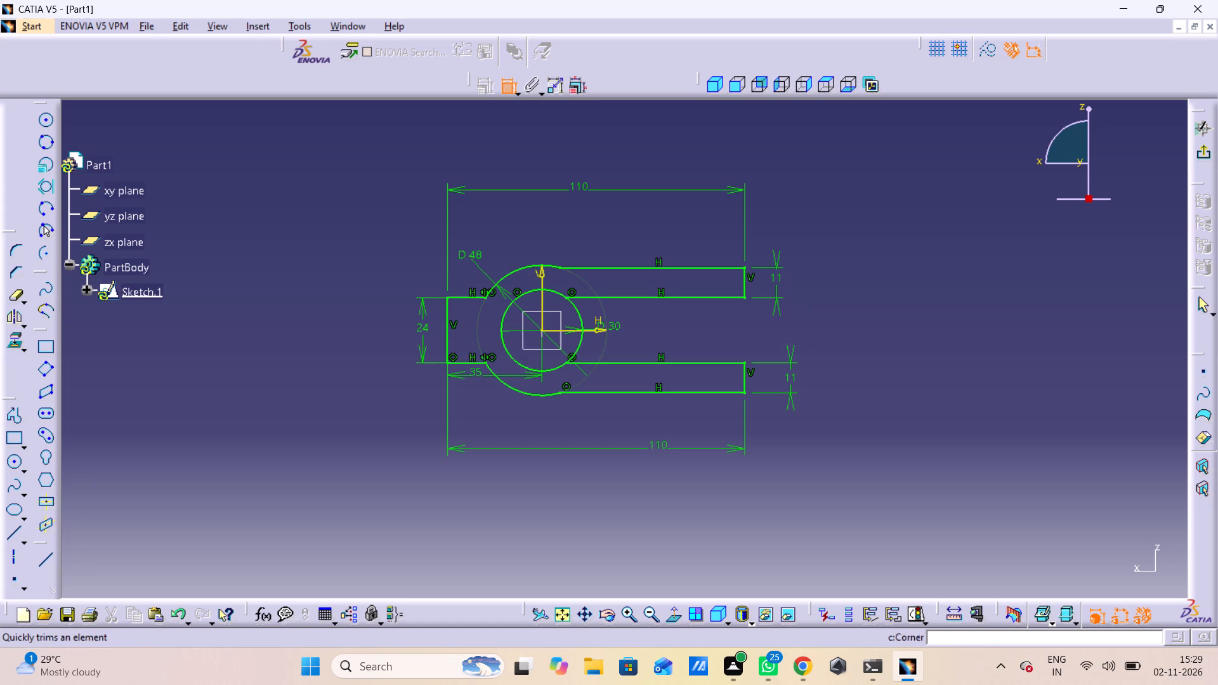
left_click(583, 344)
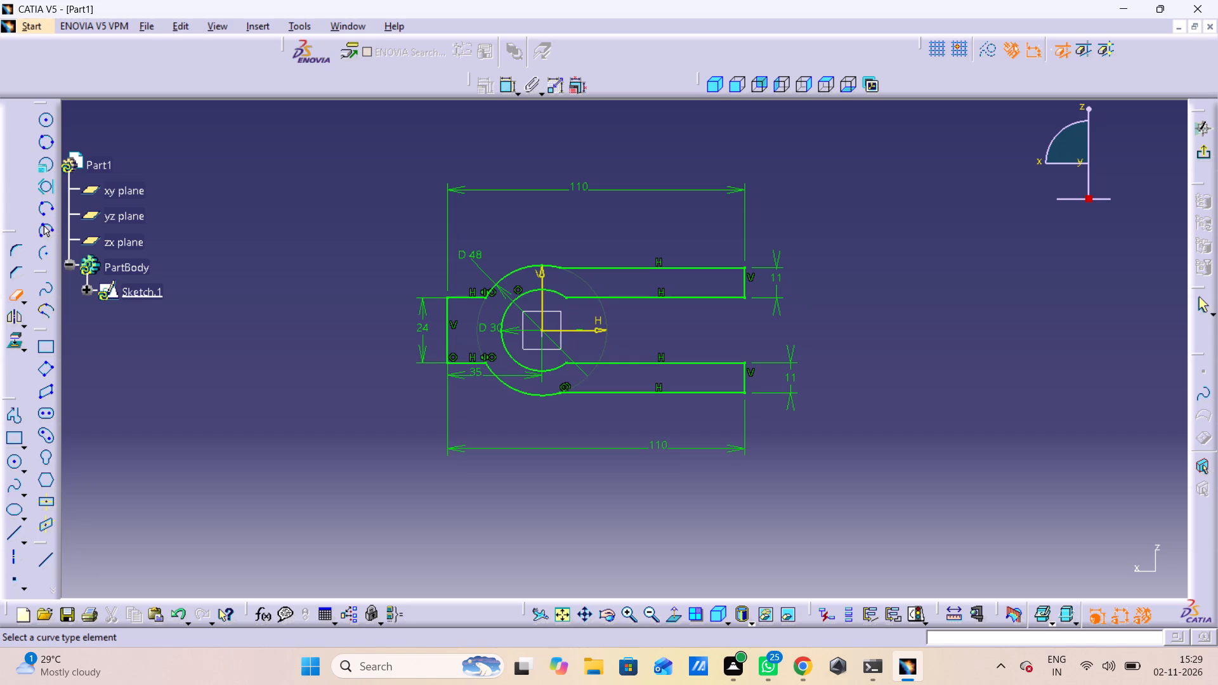
left_click(1212, 154)
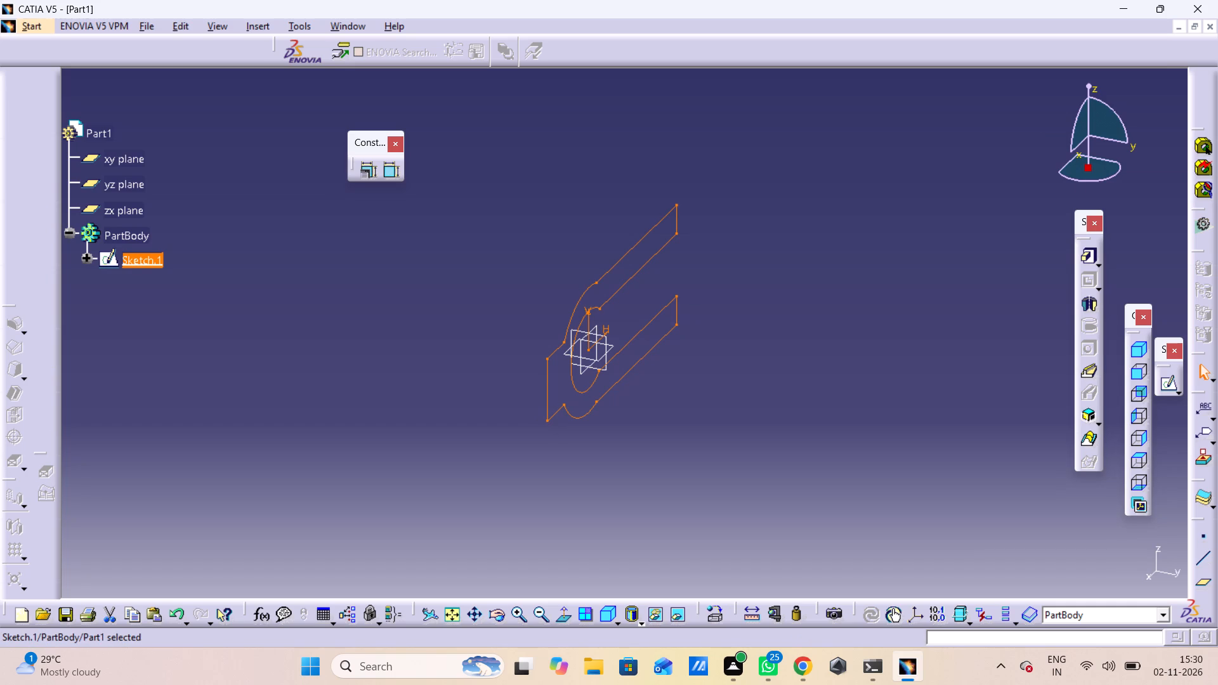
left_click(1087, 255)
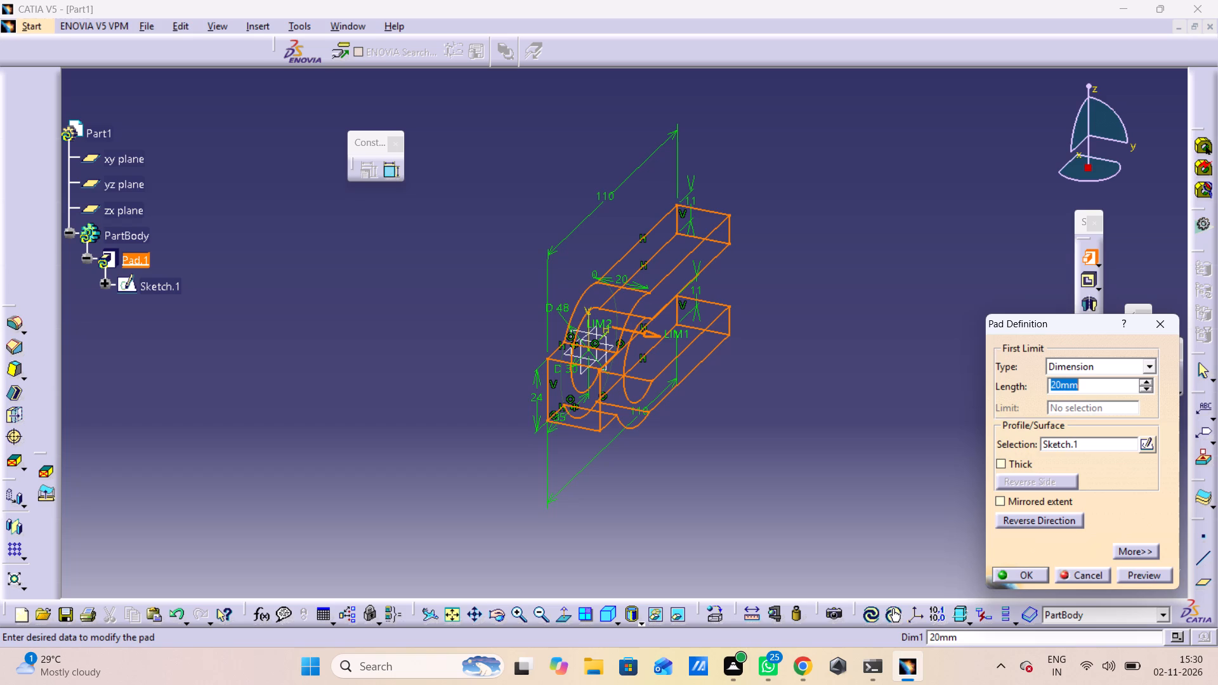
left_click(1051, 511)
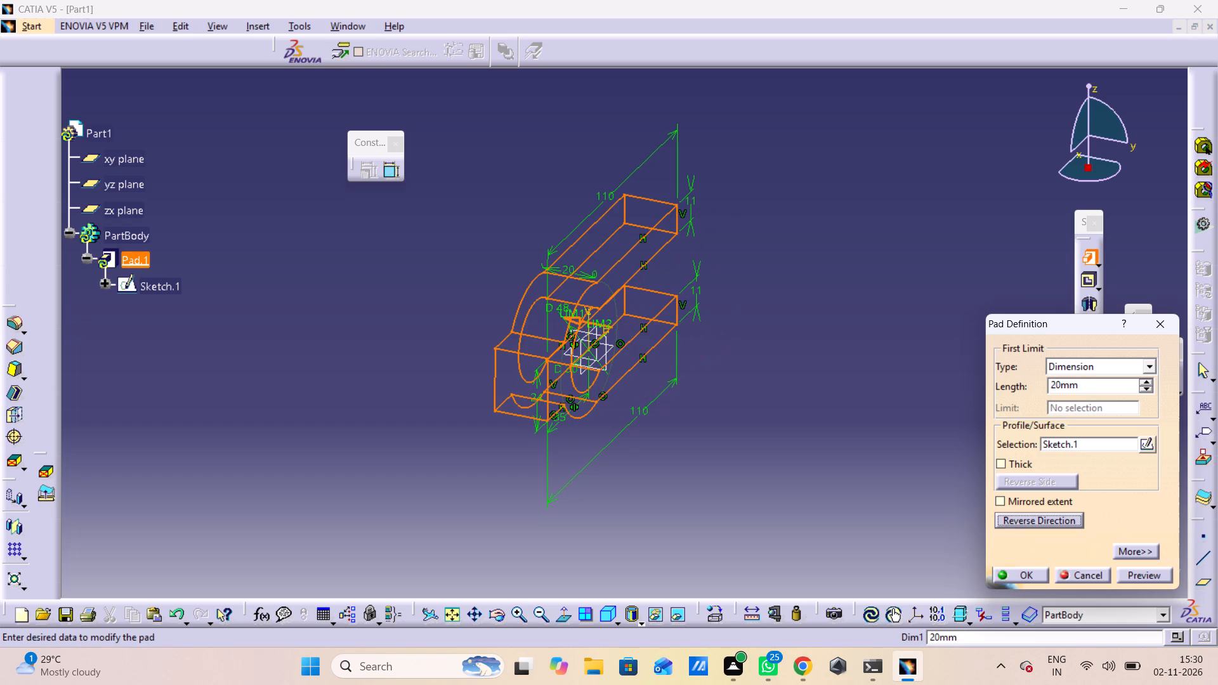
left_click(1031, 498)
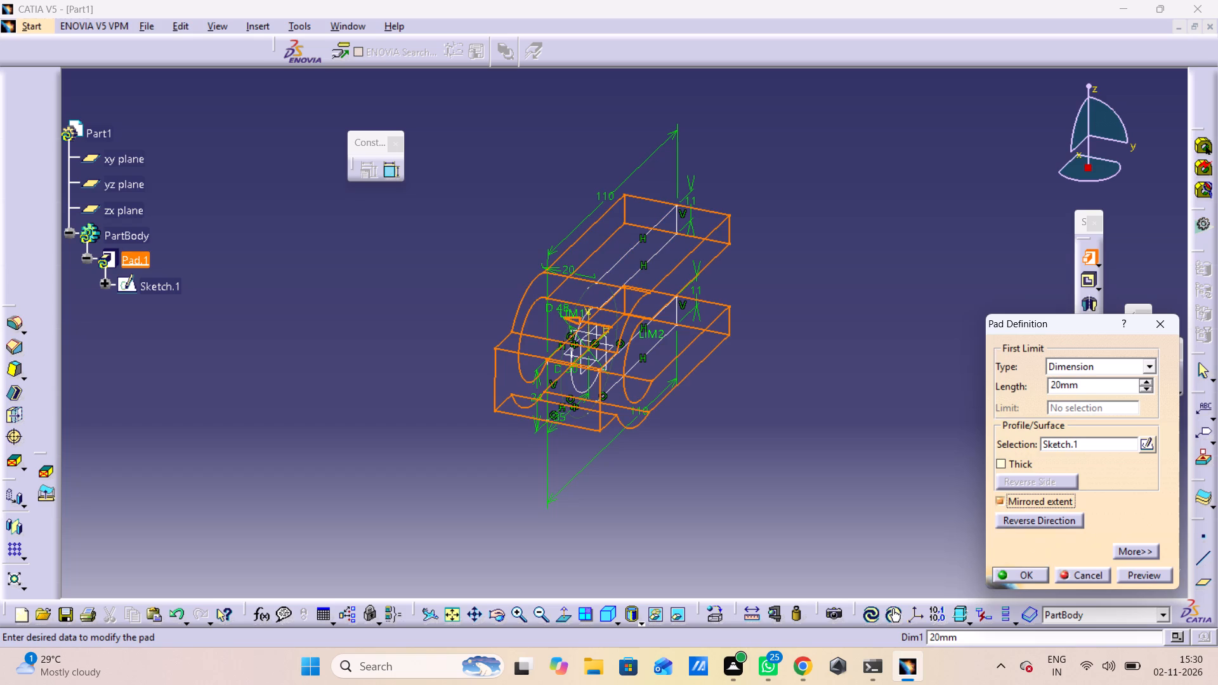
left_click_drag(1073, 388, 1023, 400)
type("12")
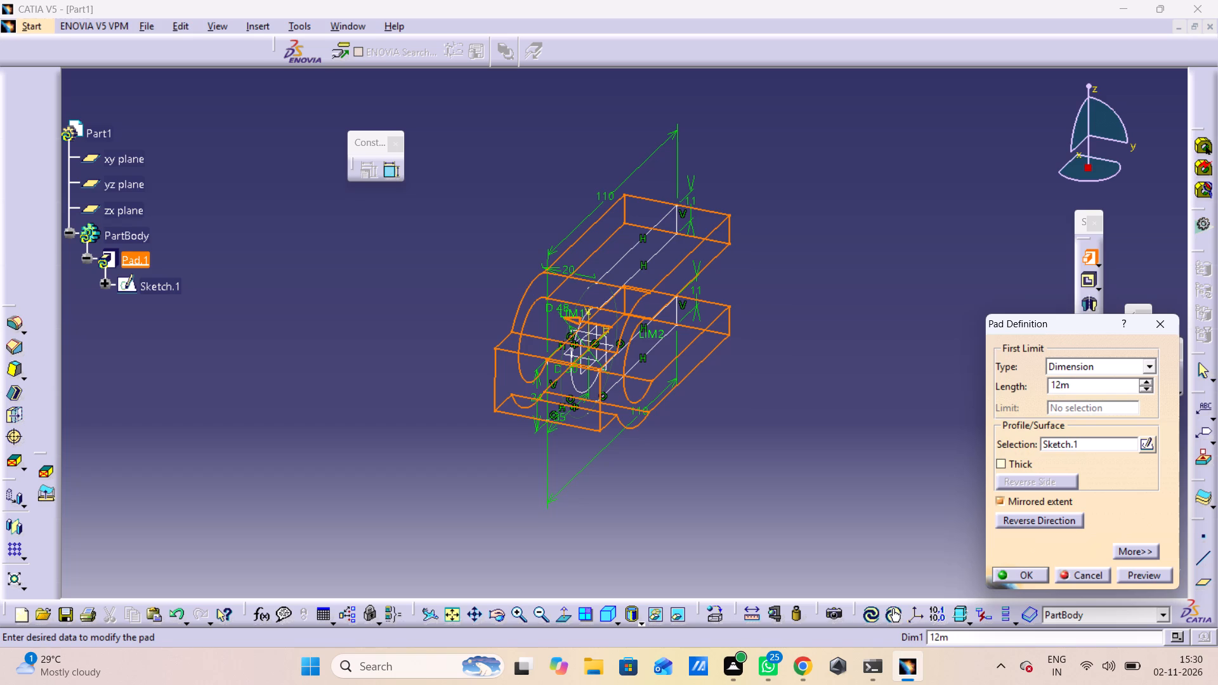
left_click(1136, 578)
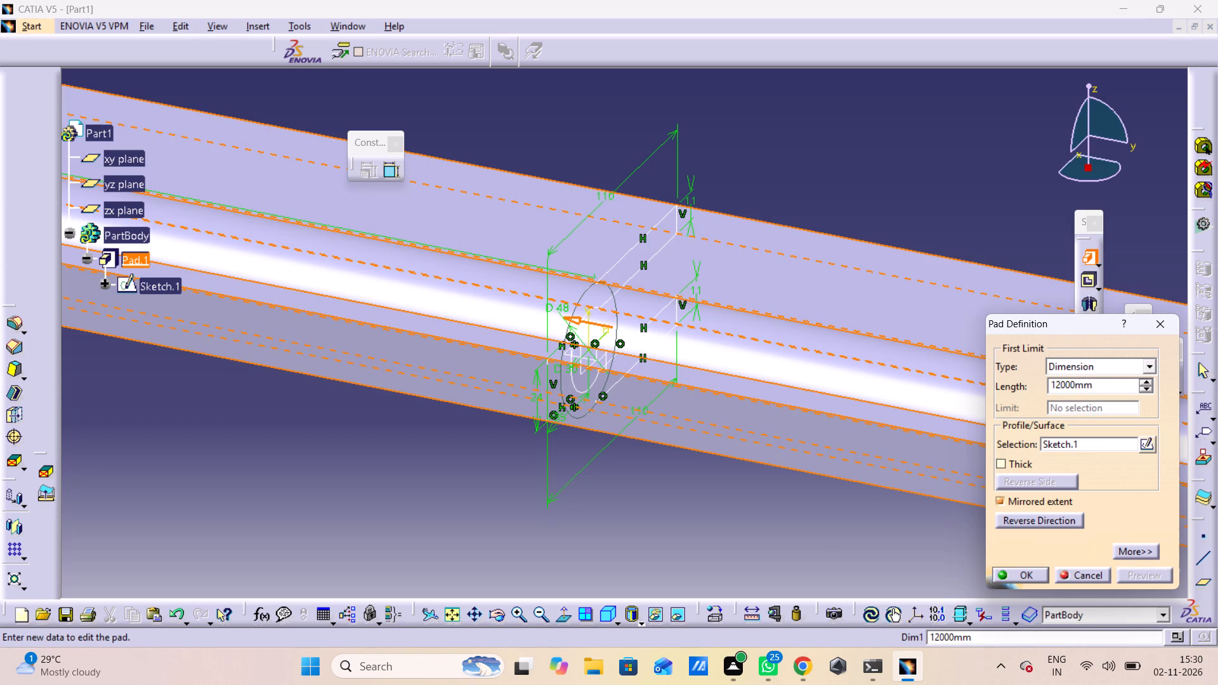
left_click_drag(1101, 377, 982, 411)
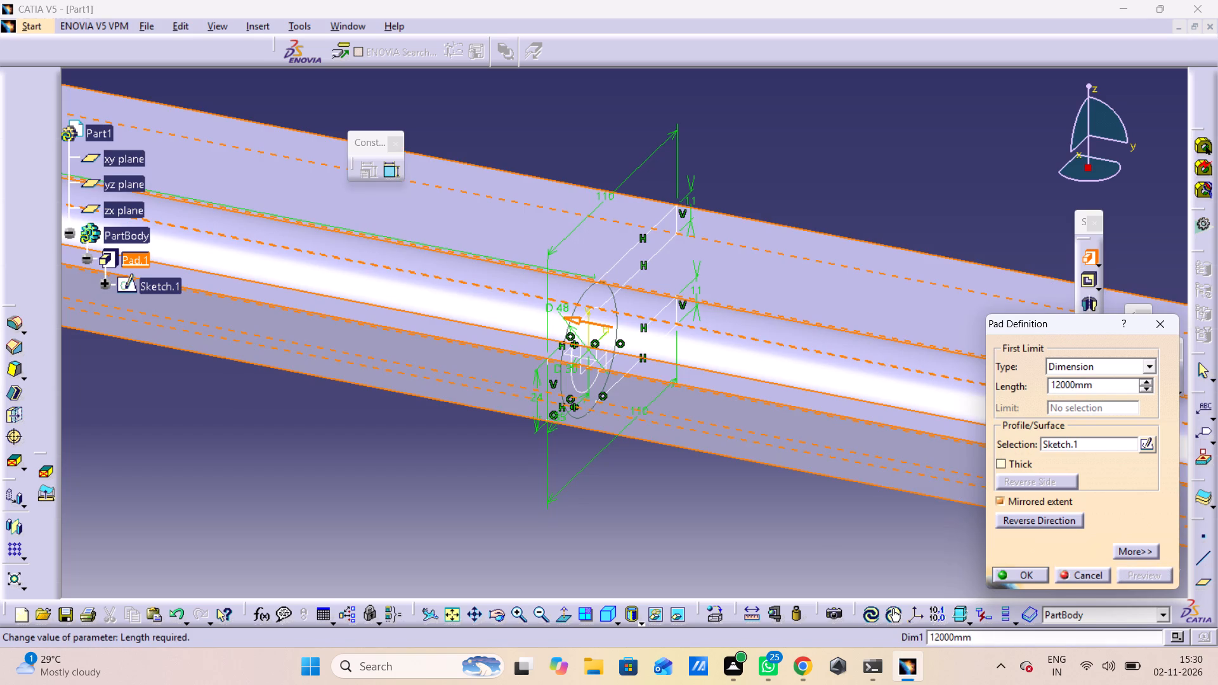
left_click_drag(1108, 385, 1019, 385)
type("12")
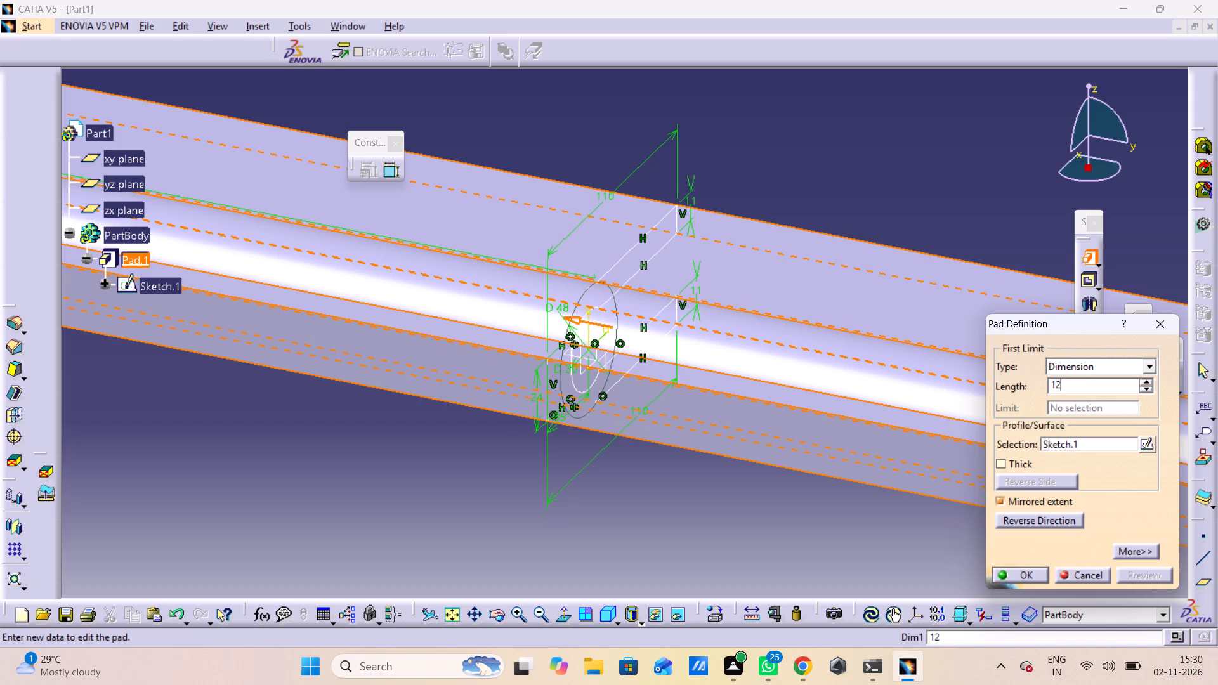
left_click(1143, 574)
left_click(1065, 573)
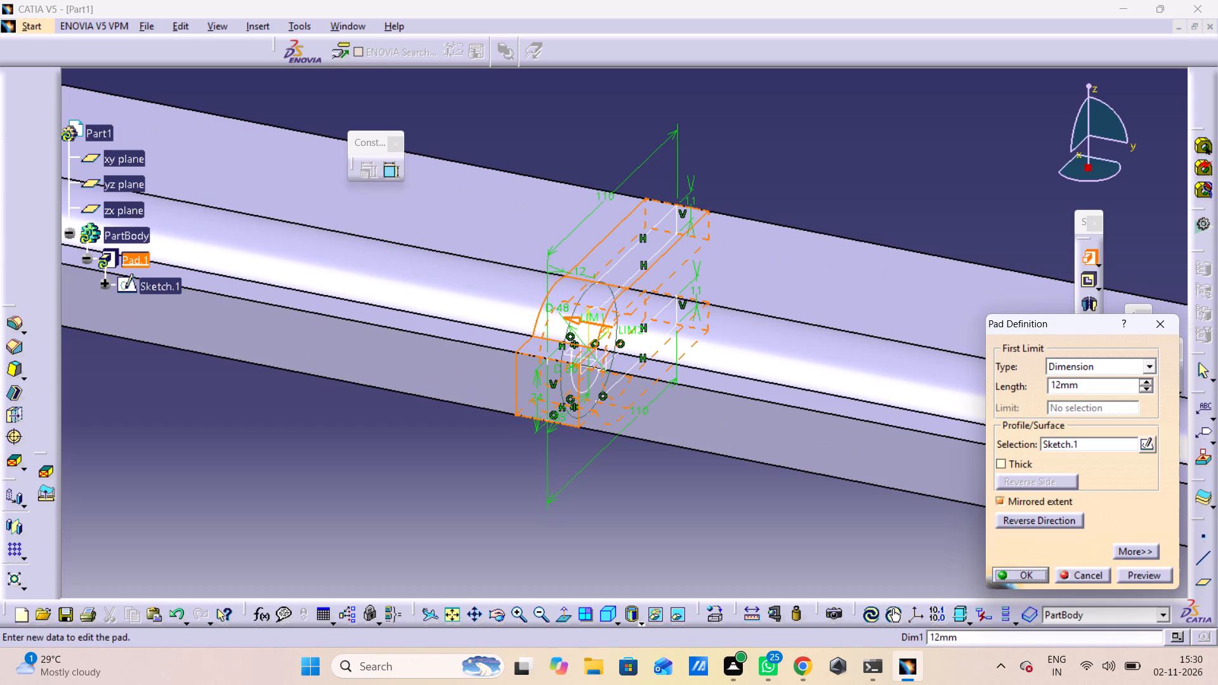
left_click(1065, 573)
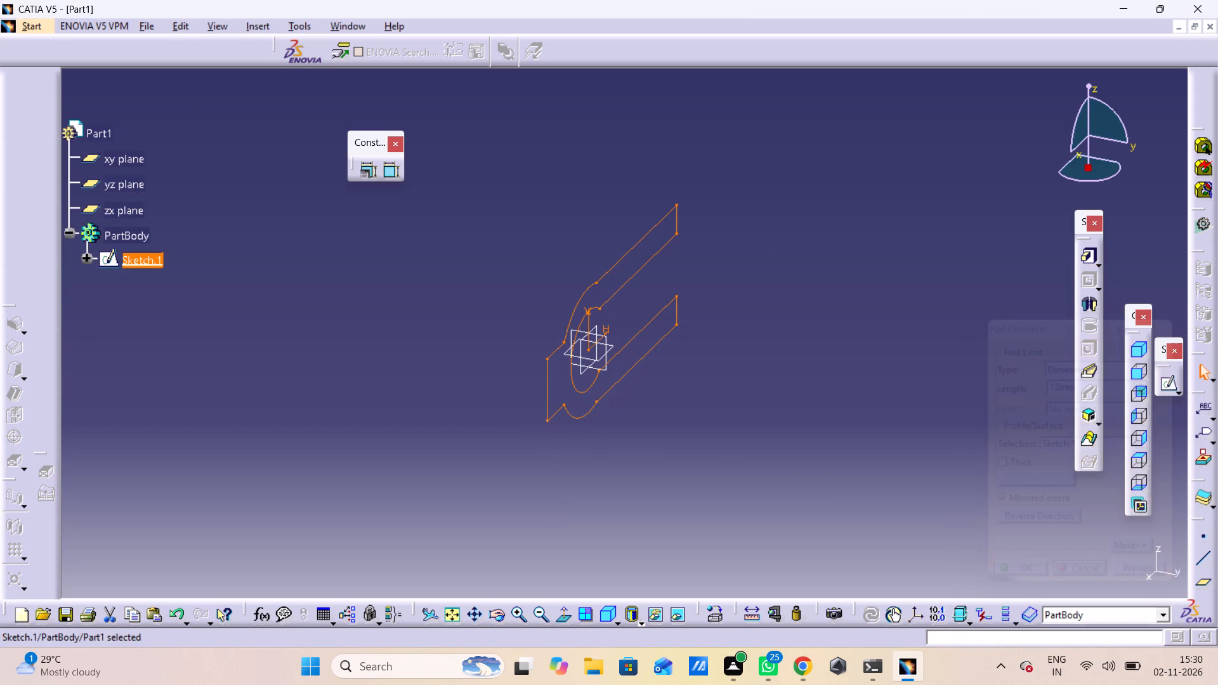
Pad the profile sketch with a 12 mm length and mirrored extent.
left_click(1091, 254)
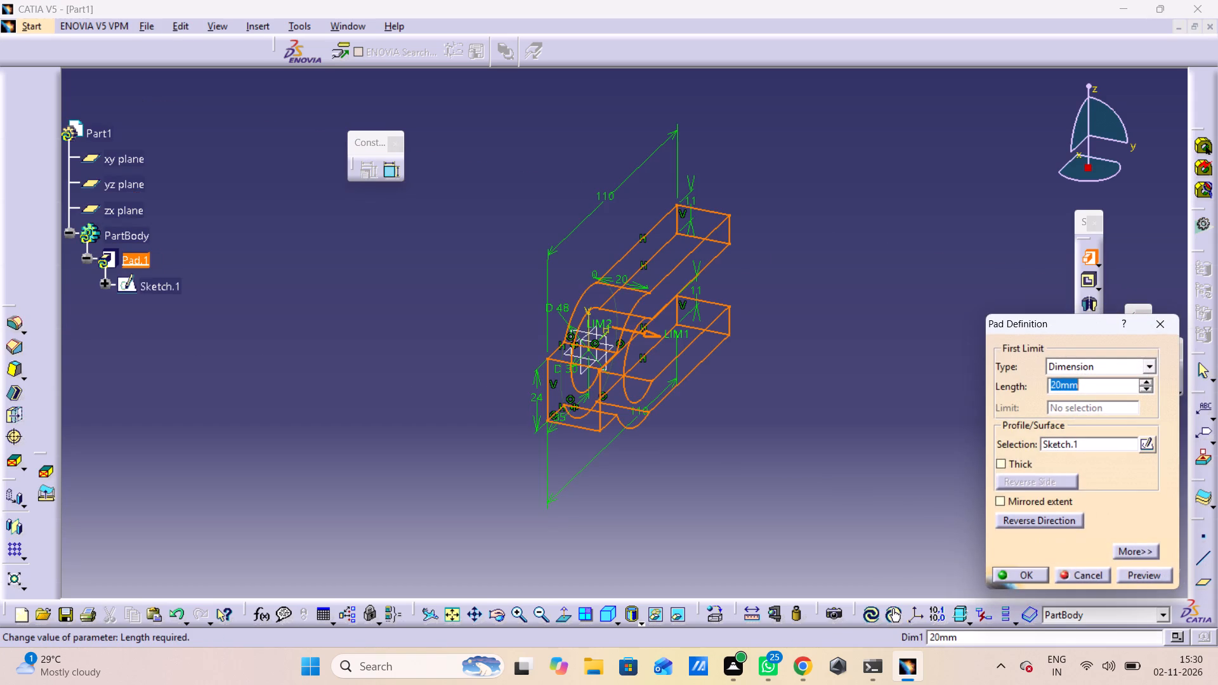
type("12")
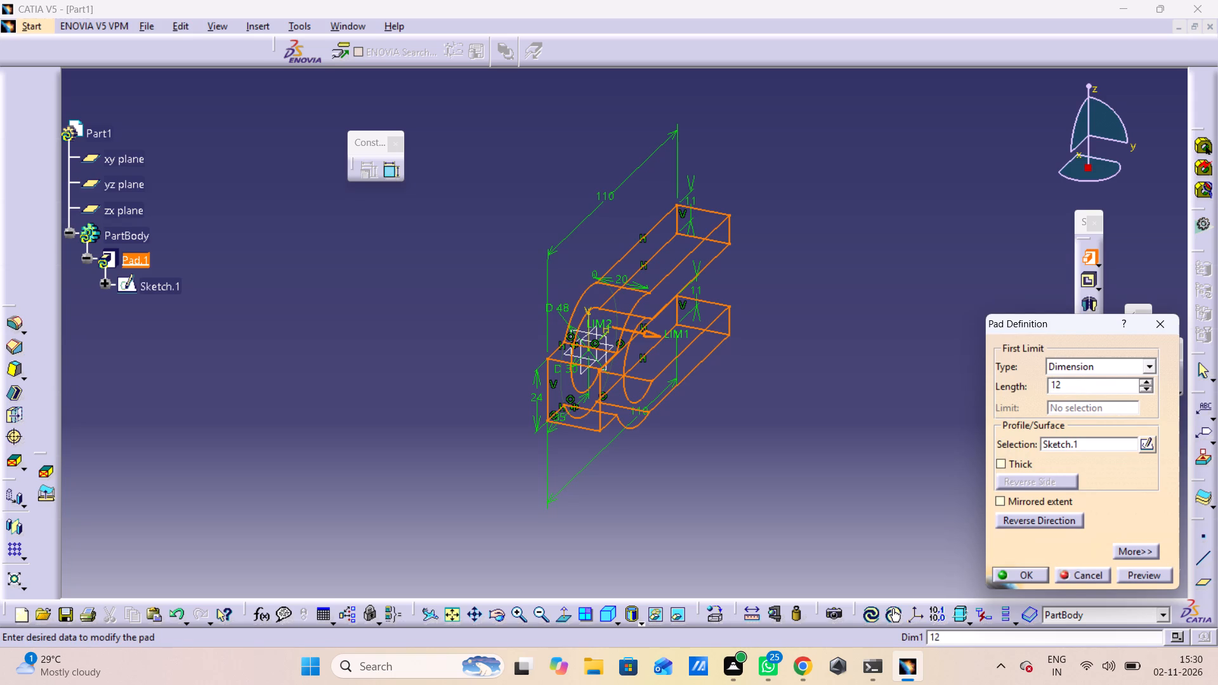
left_click(1004, 495)
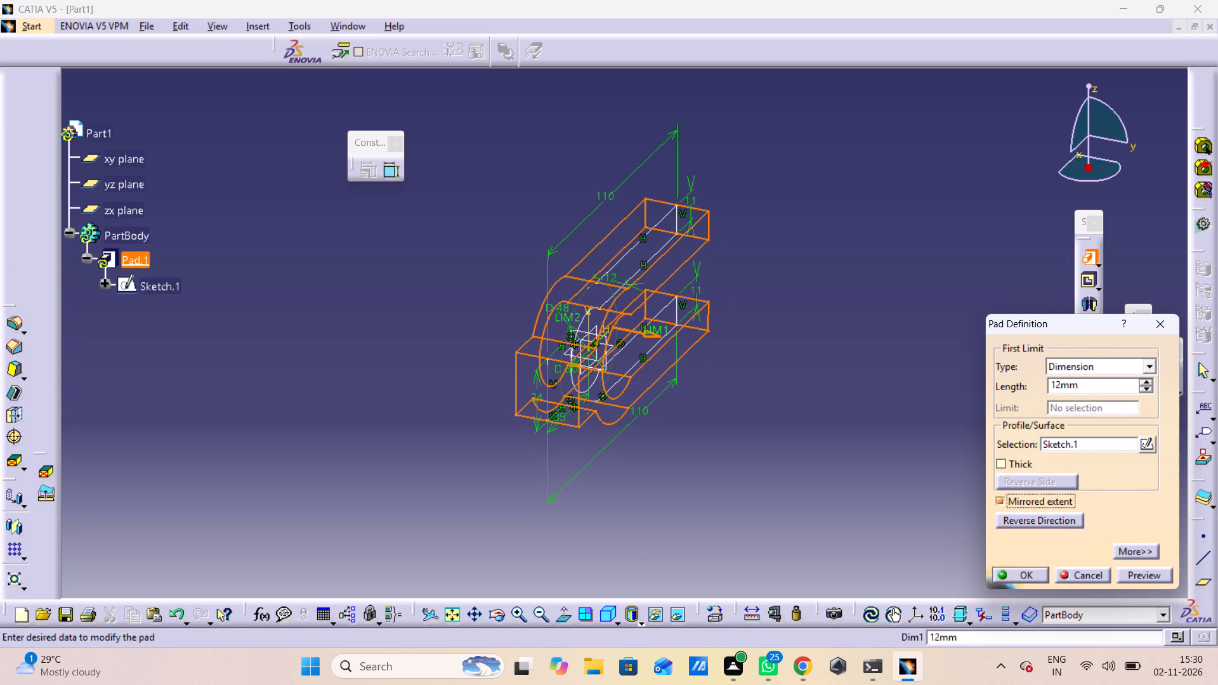
left_click(1144, 573)
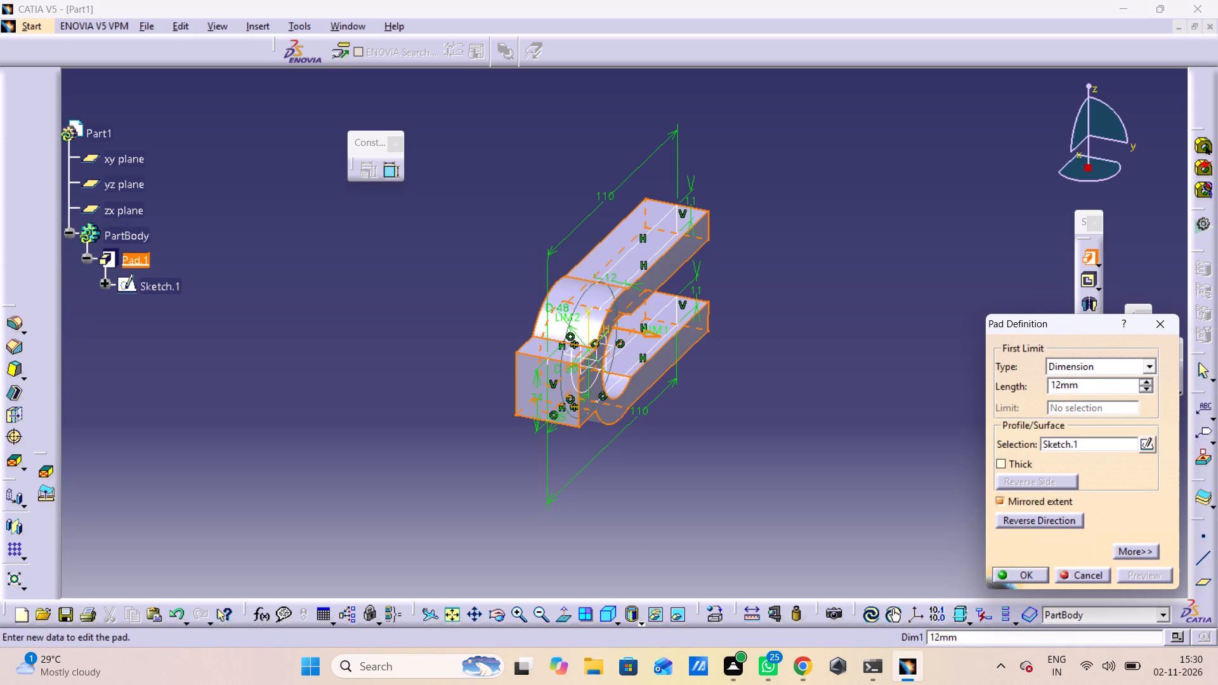
left_click(1019, 572)
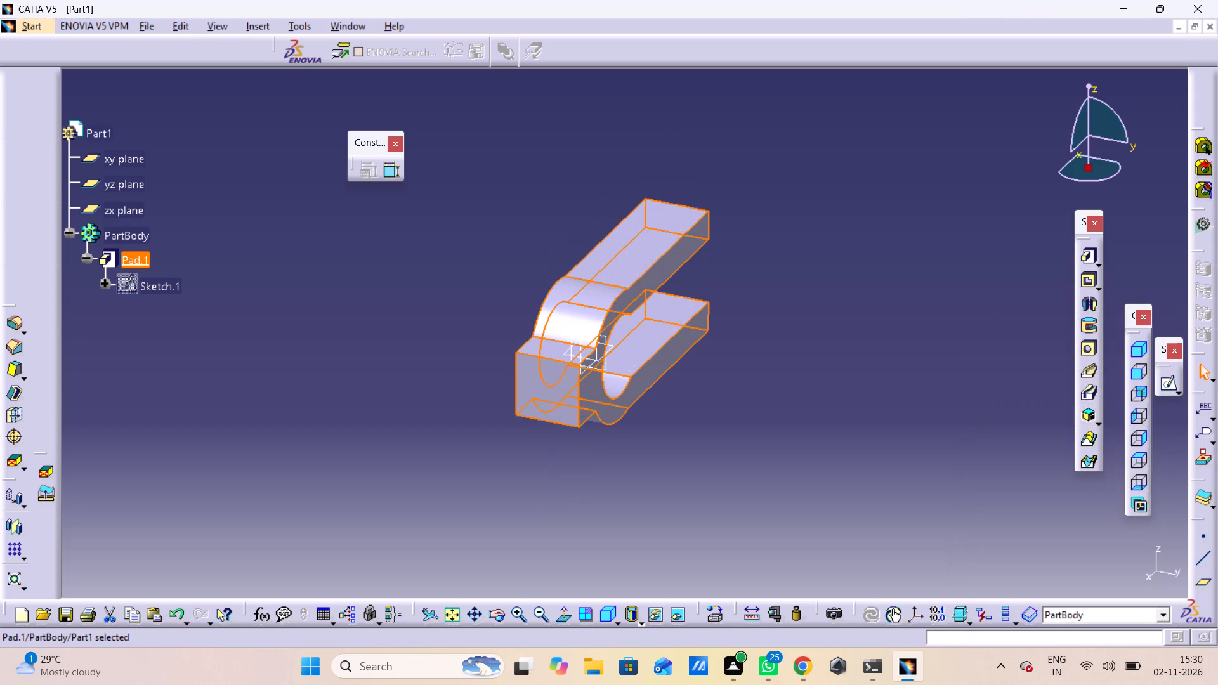
left_click(905, 545)
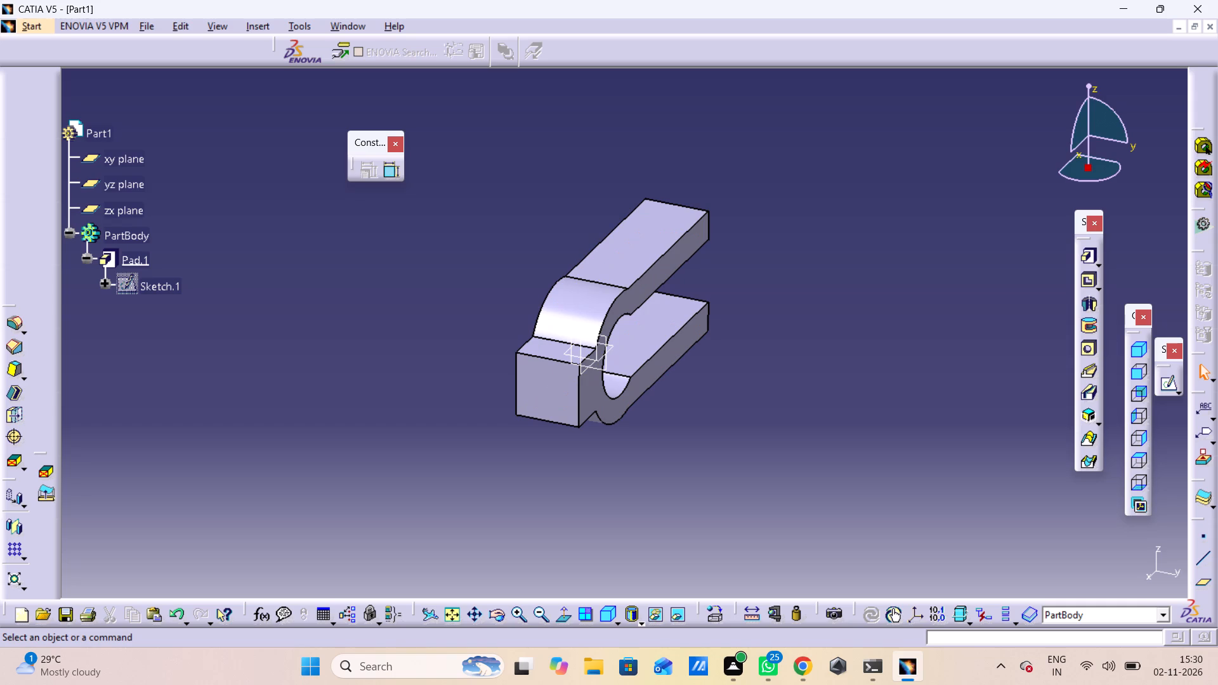
Sketch a circle about 17.4 mm in diameter, centred on the origin, on the short arm's square end face.
left_click(561, 394)
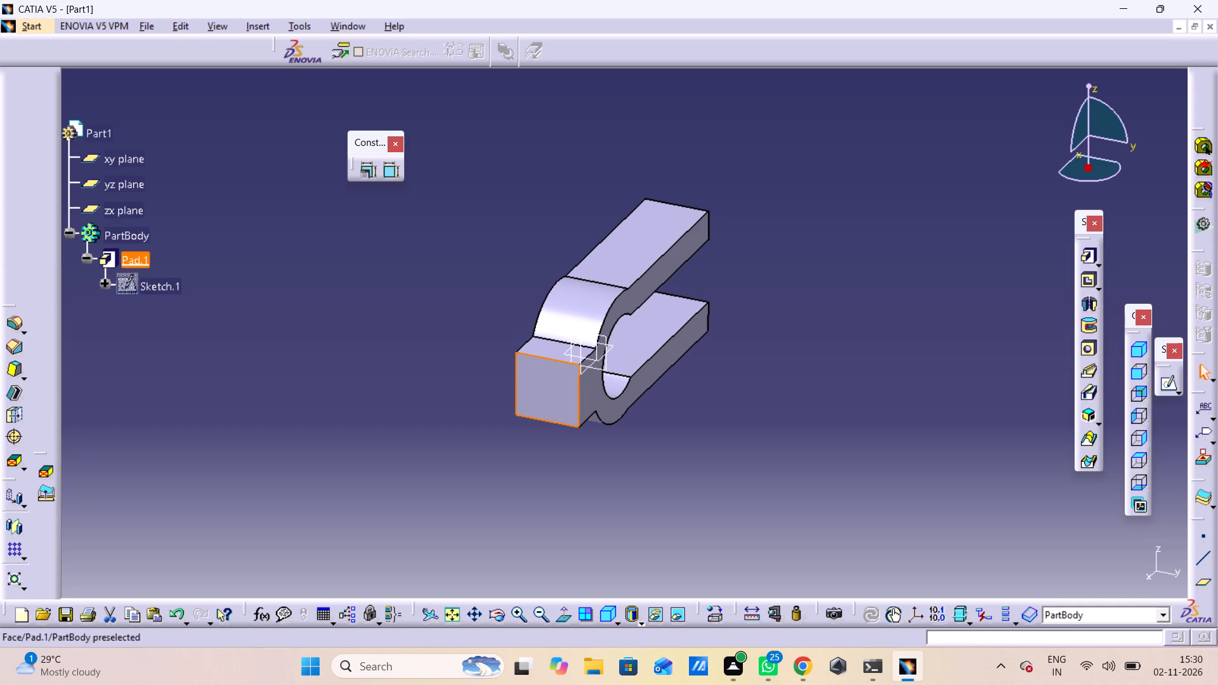
left_click(1162, 383)
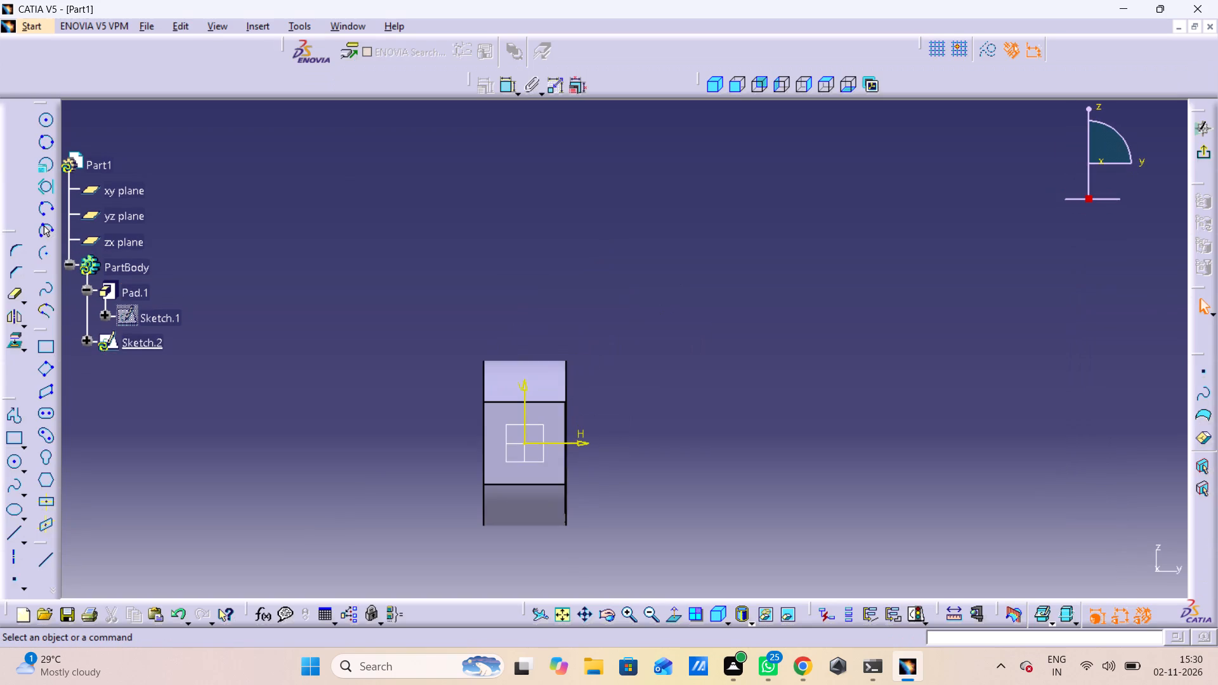
left_click(15, 461)
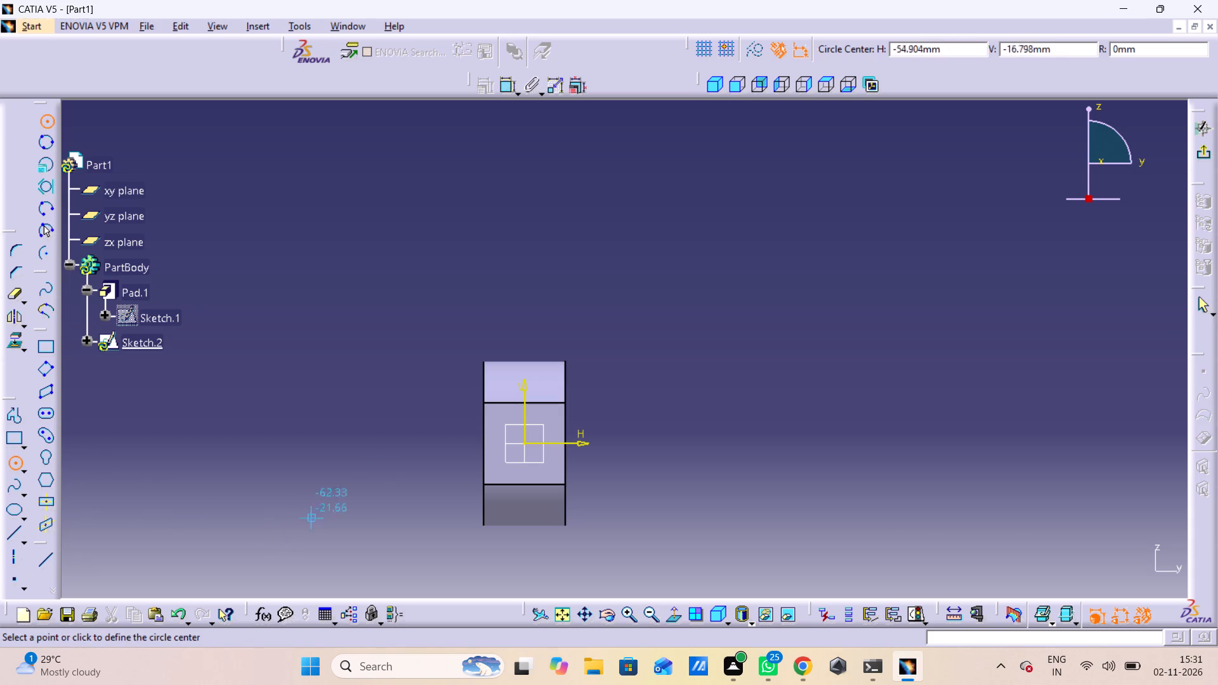
left_click(527, 441)
left_click(547, 462)
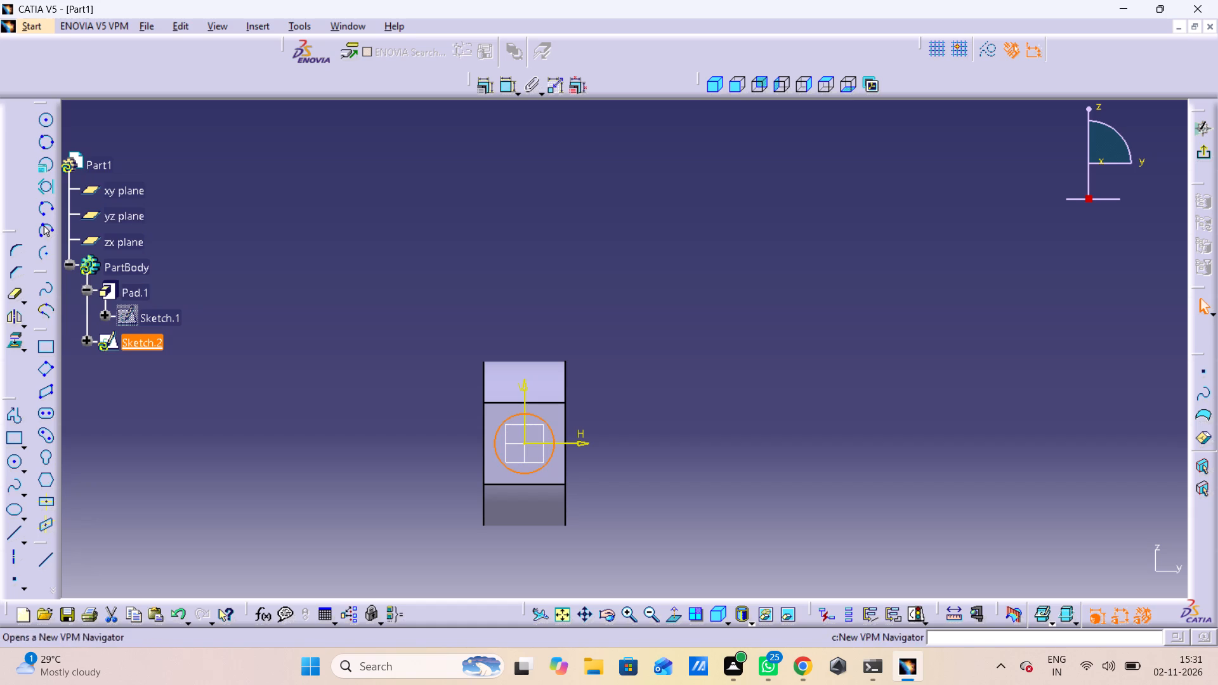
Dimension the circle's diameter, set it to 16 mm and exit the sketch.
left_click(509, 81)
left_click_drag(509, 81, 524, 93)
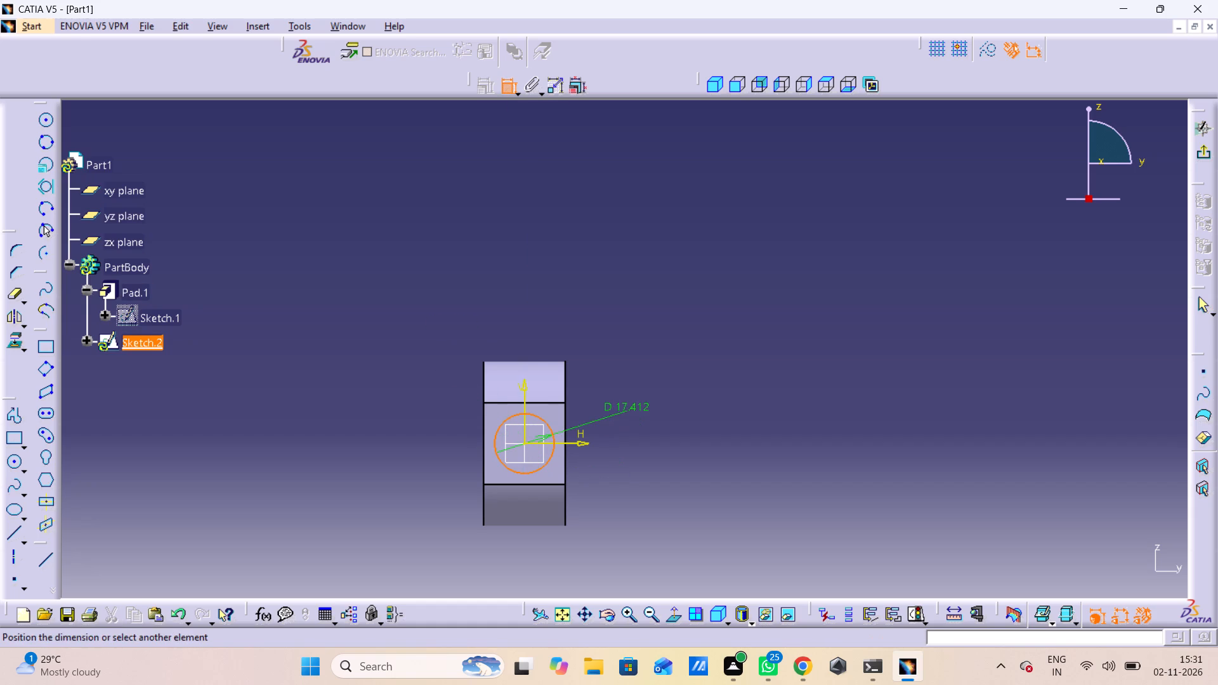
left_click(628, 405)
double_click(628, 400)
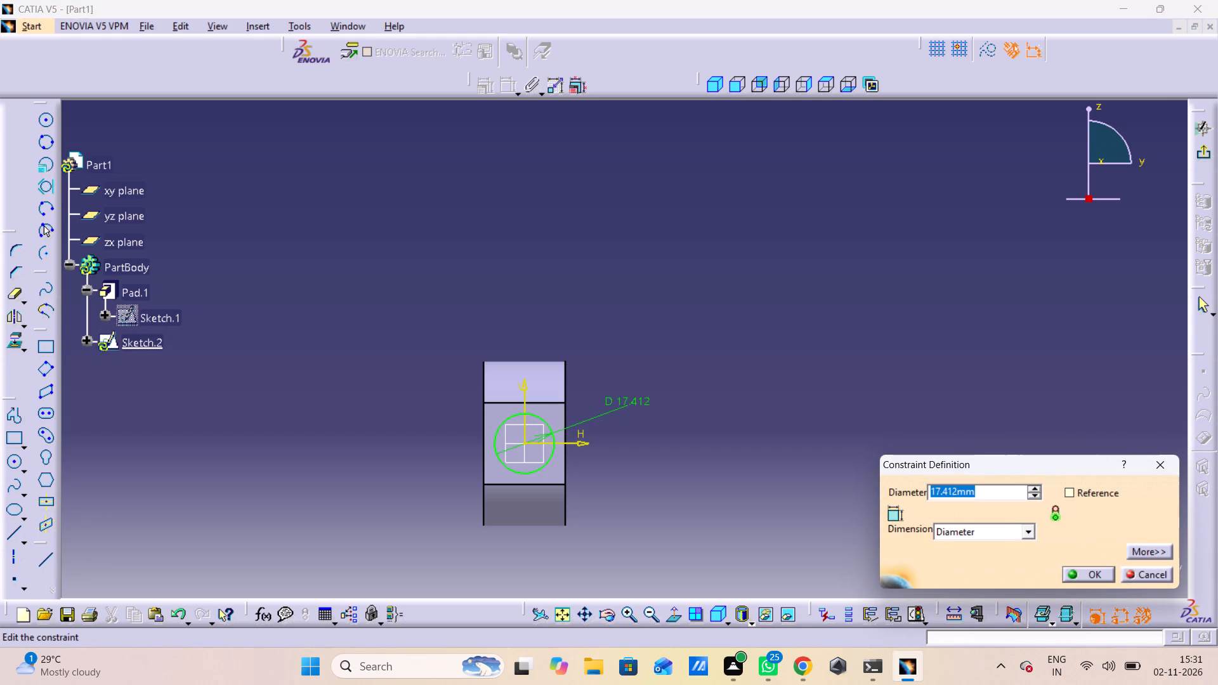
type("16")
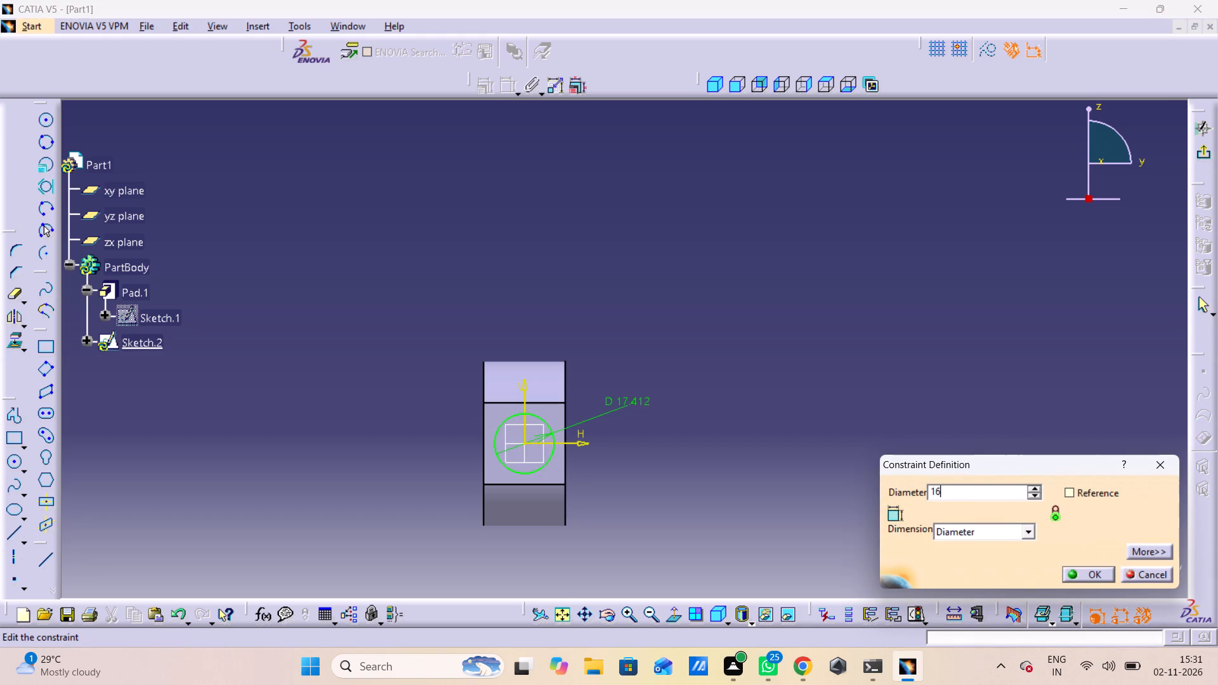
key("Return")
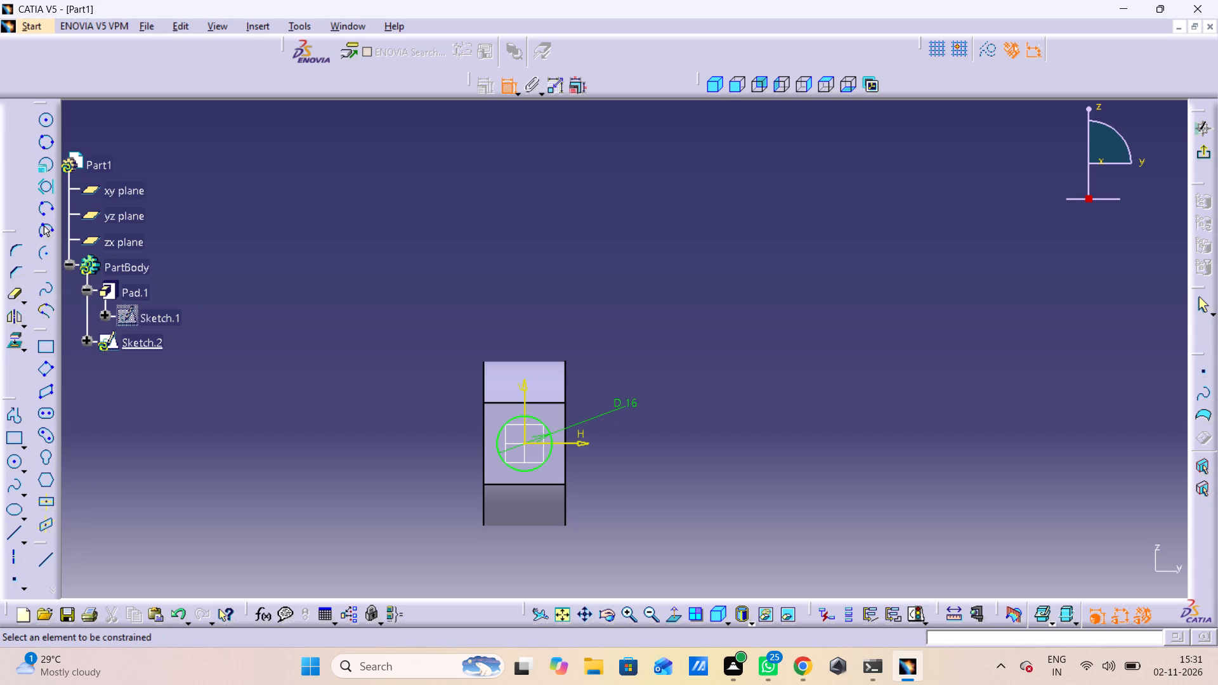
left_click(1207, 150)
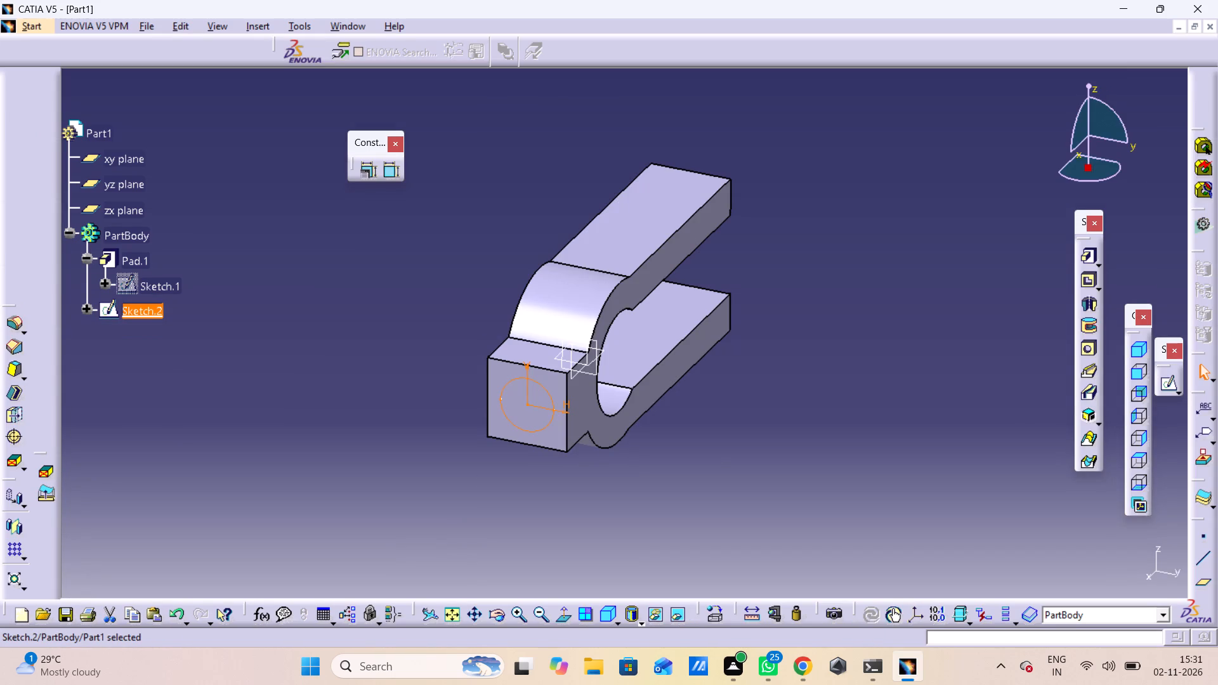
Pocket the 16 mm circle through the short arm with the limit type Up to next and 0 mm offset.
left_click(1084, 278)
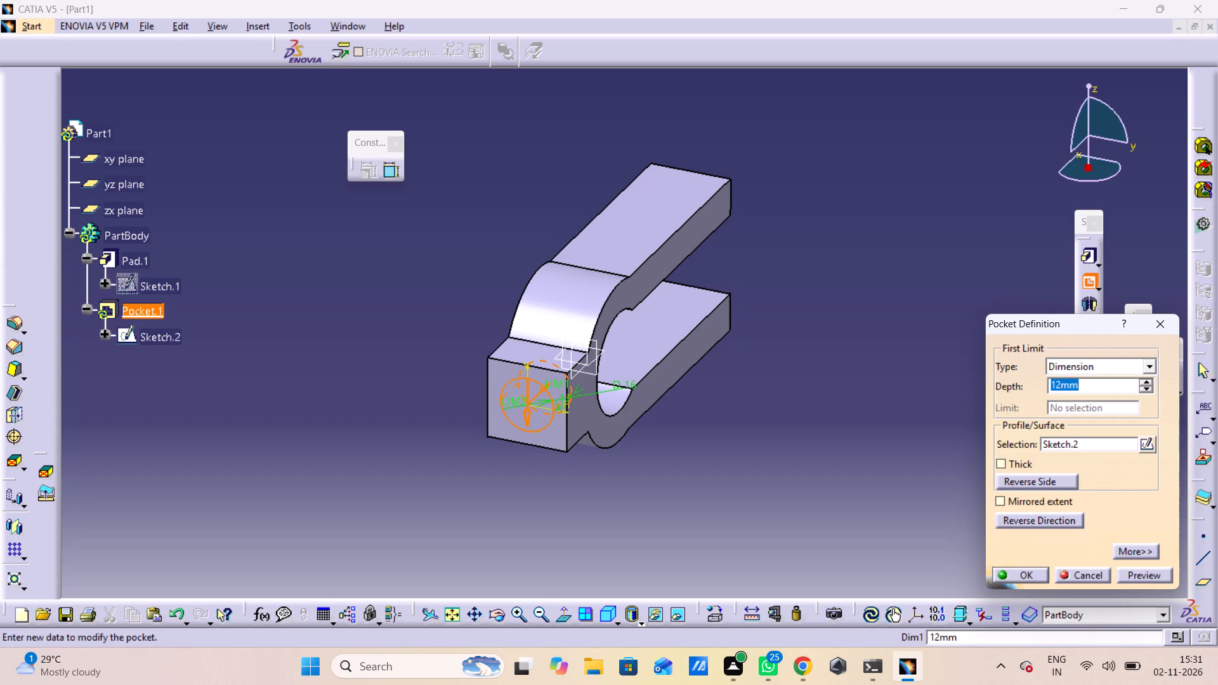
left_click(1084, 370)
left_click(1086, 393)
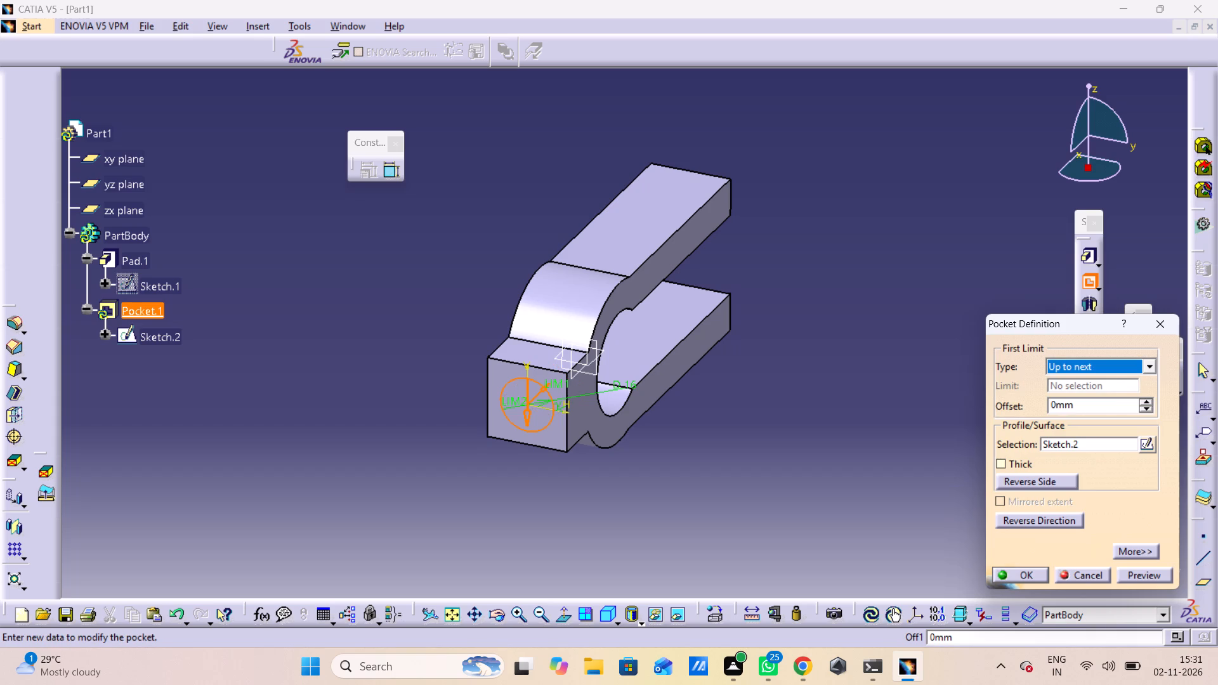
left_click(1090, 363)
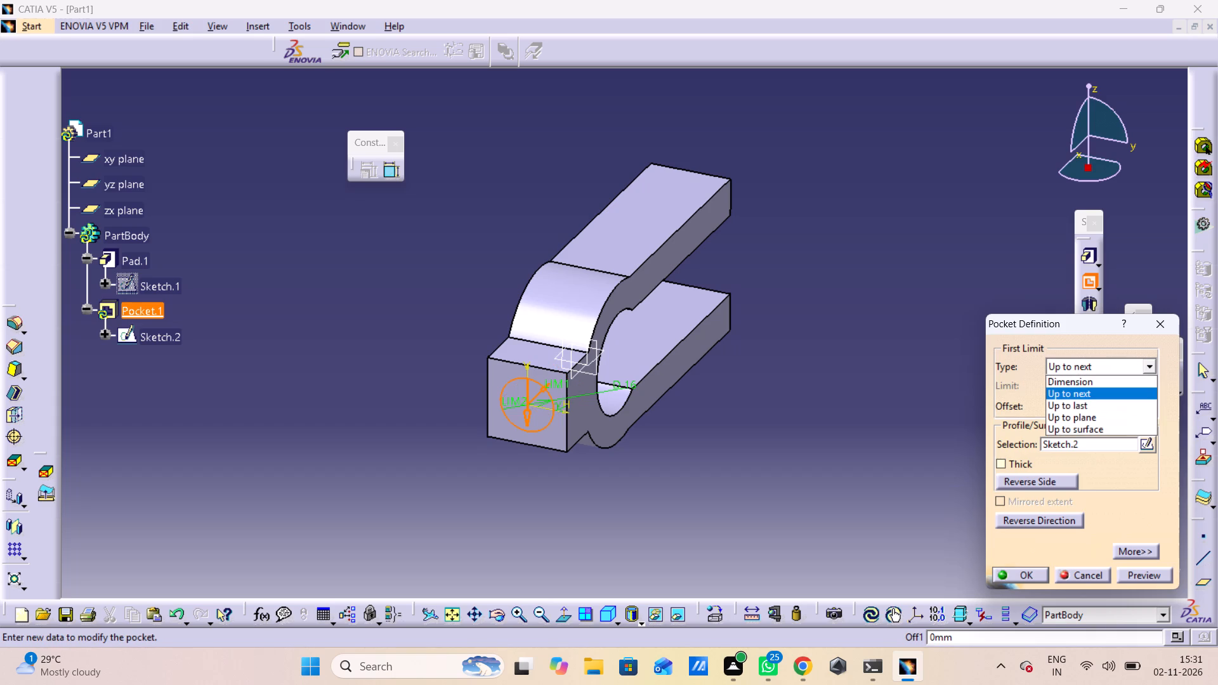
left_click(1100, 388)
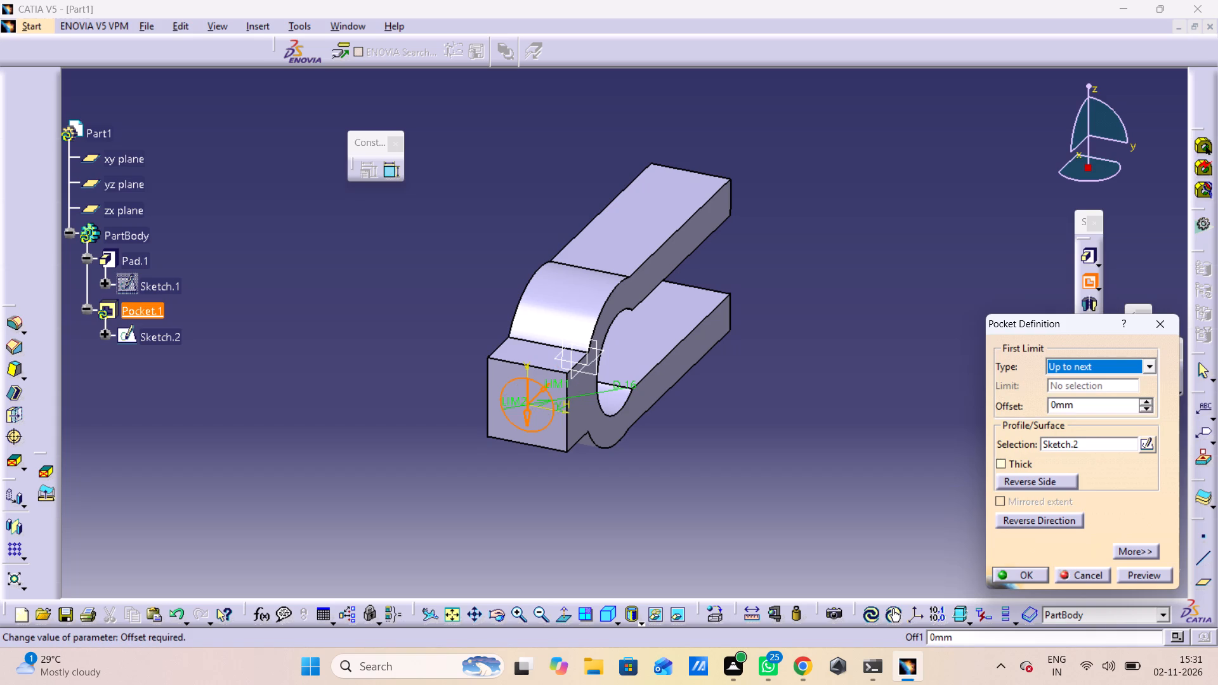
left_click(1143, 570)
middle_click_drag(912, 451, 688, 416)
right_click_drag(912, 451, 688, 416)
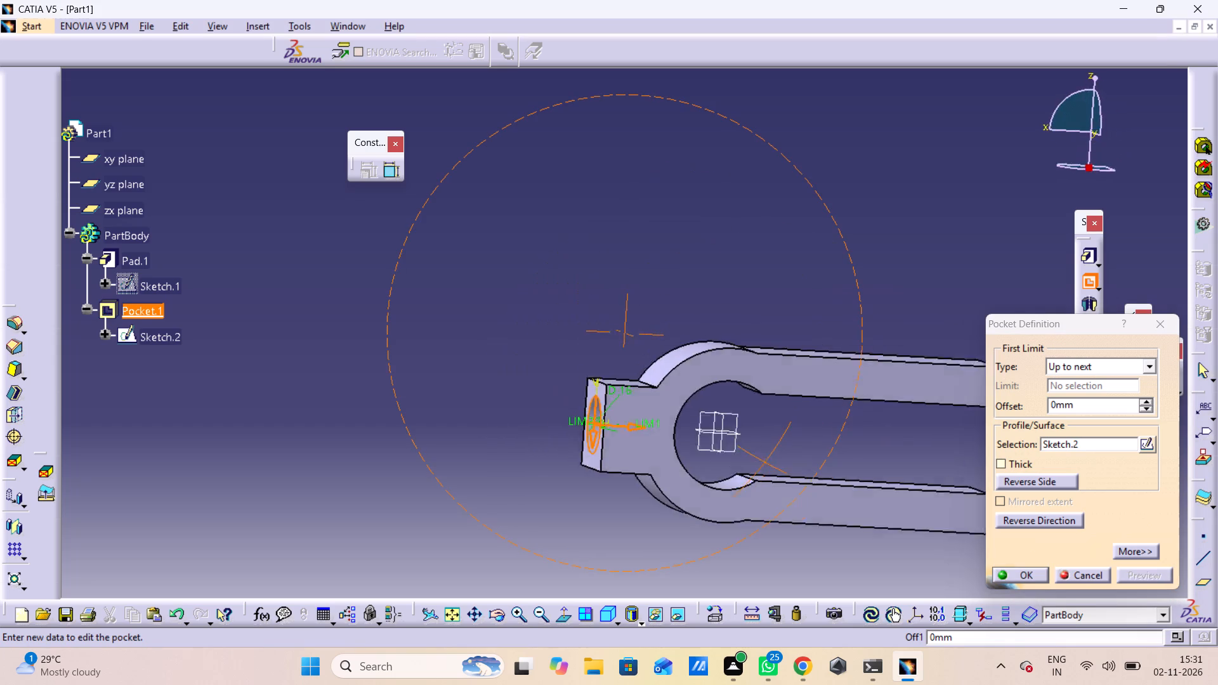
right_click_drag(688, 416, 599, 425)
middle_click_drag(688, 416, 786, 473)
right_click_drag(754, 468, 786, 473)
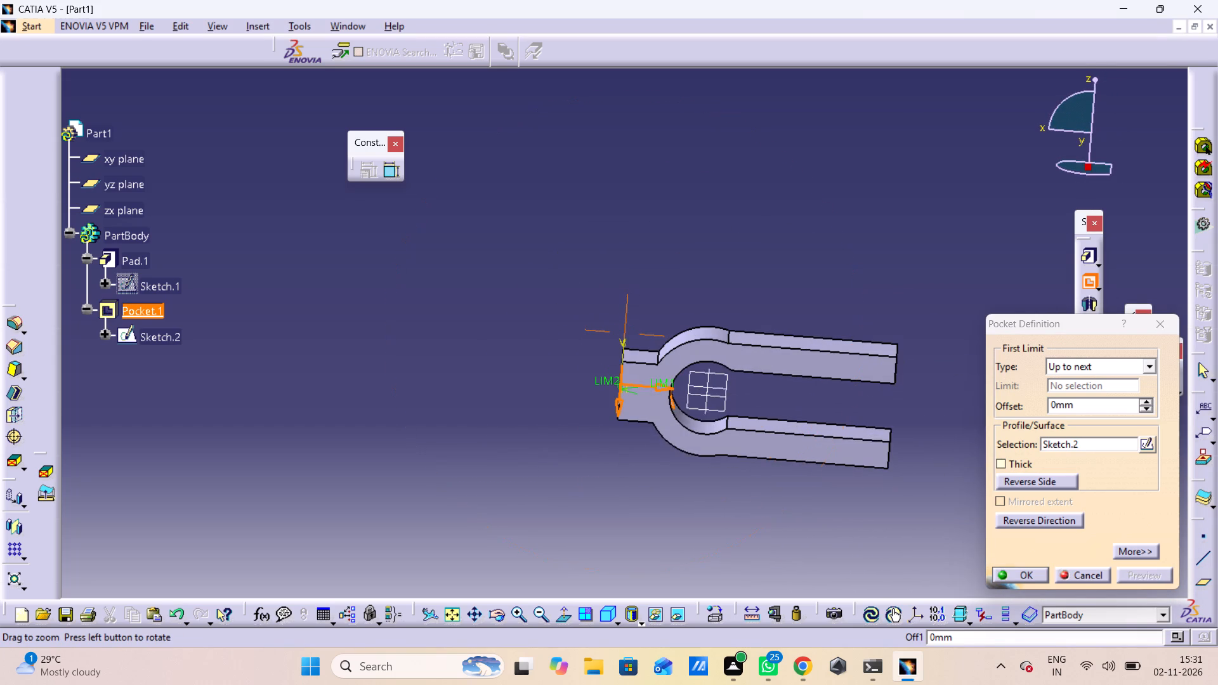
middle_click_drag(786, 473, 788, 476)
left_click(1023, 571)
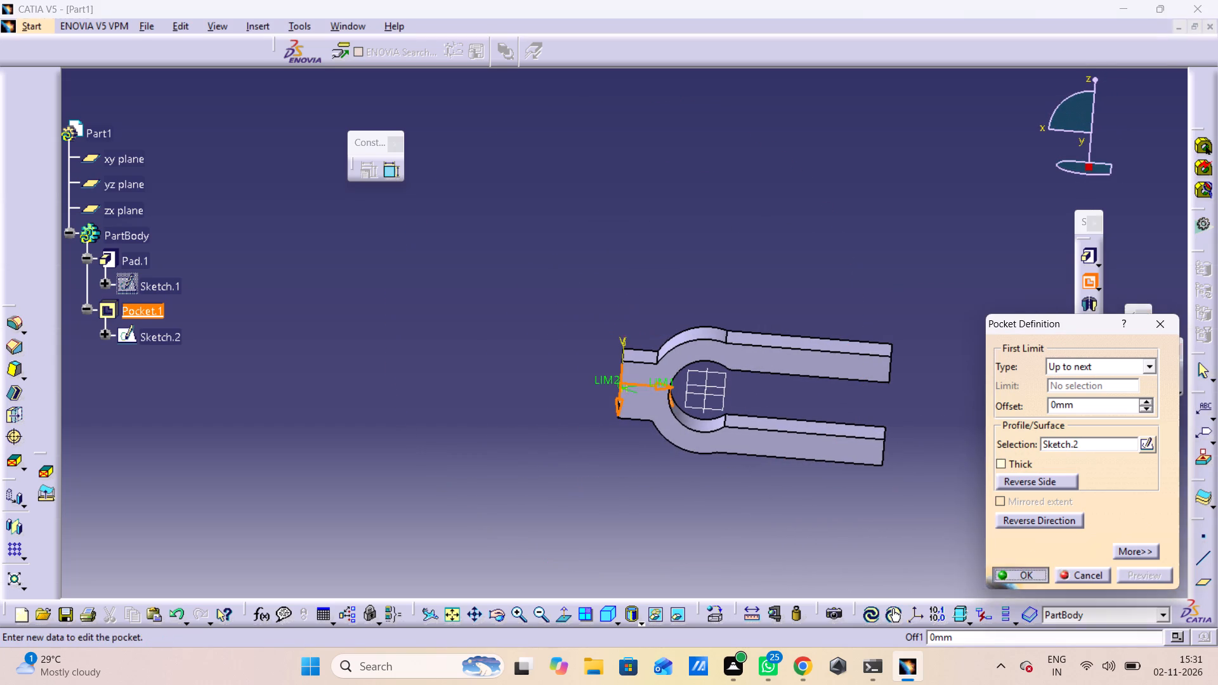
Examine the forked part and its end hole from several angles, and return to the isometric view.
left_click(708, 501)
middle_click_drag(728, 496, 901, 544)
right_click_drag(735, 501, 901, 544)
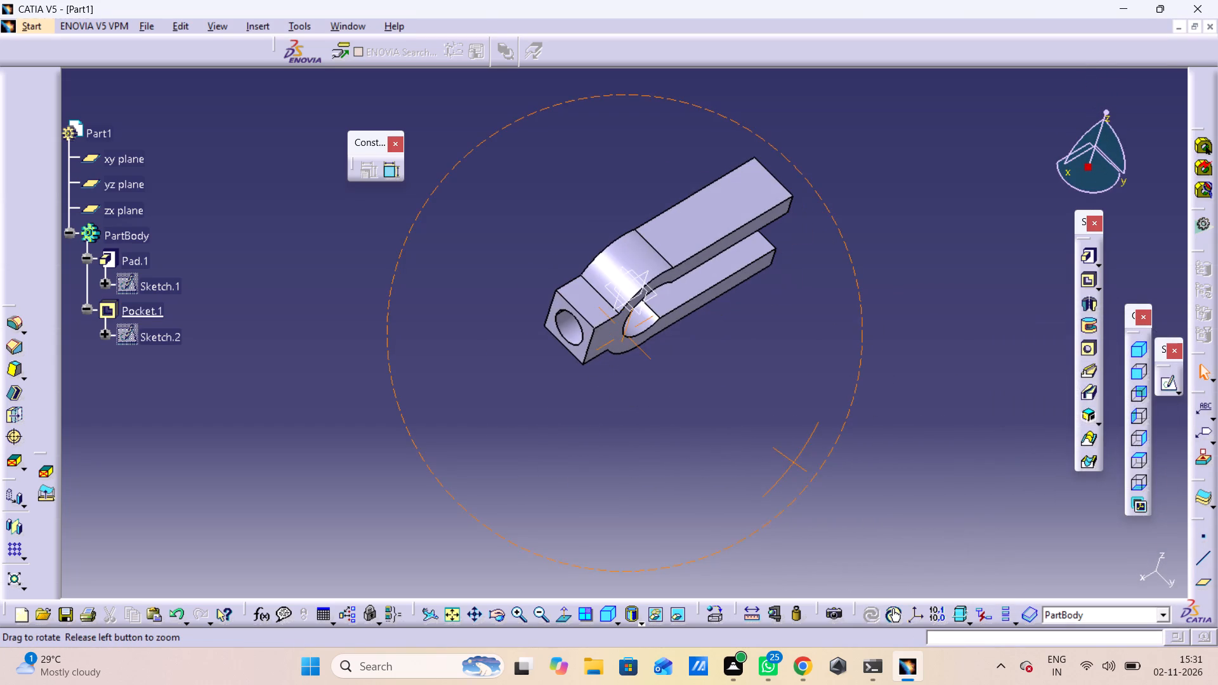
right_click_drag(901, 544, 898, 542)
middle_click_drag(901, 544, 865, 501)
right_click_drag(892, 534, 867, 502)
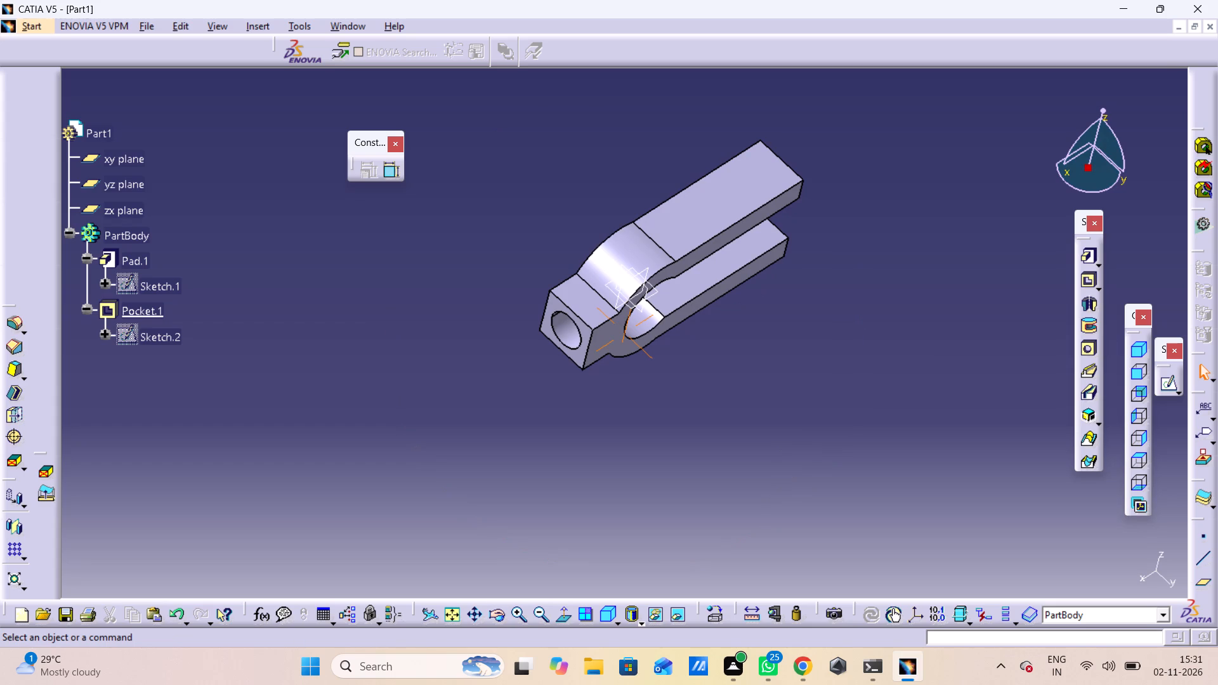
left_click(608, 618)
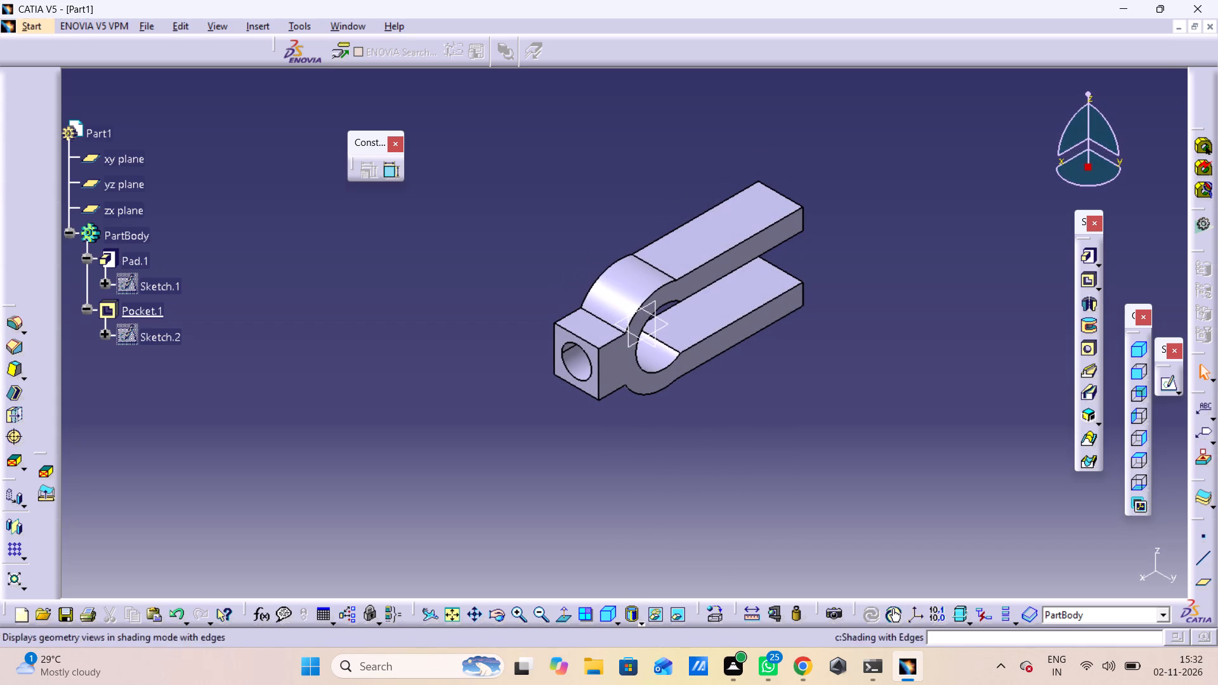
left_click(605, 611)
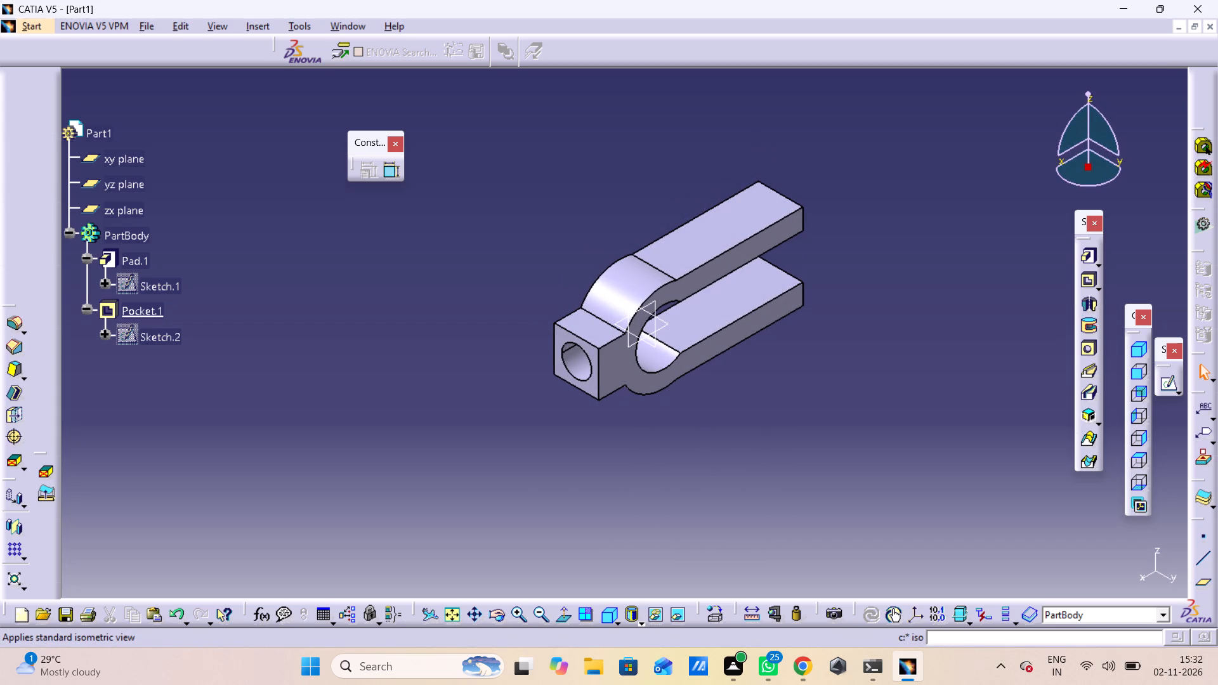
left_click(605, 611)
left_click(566, 615)
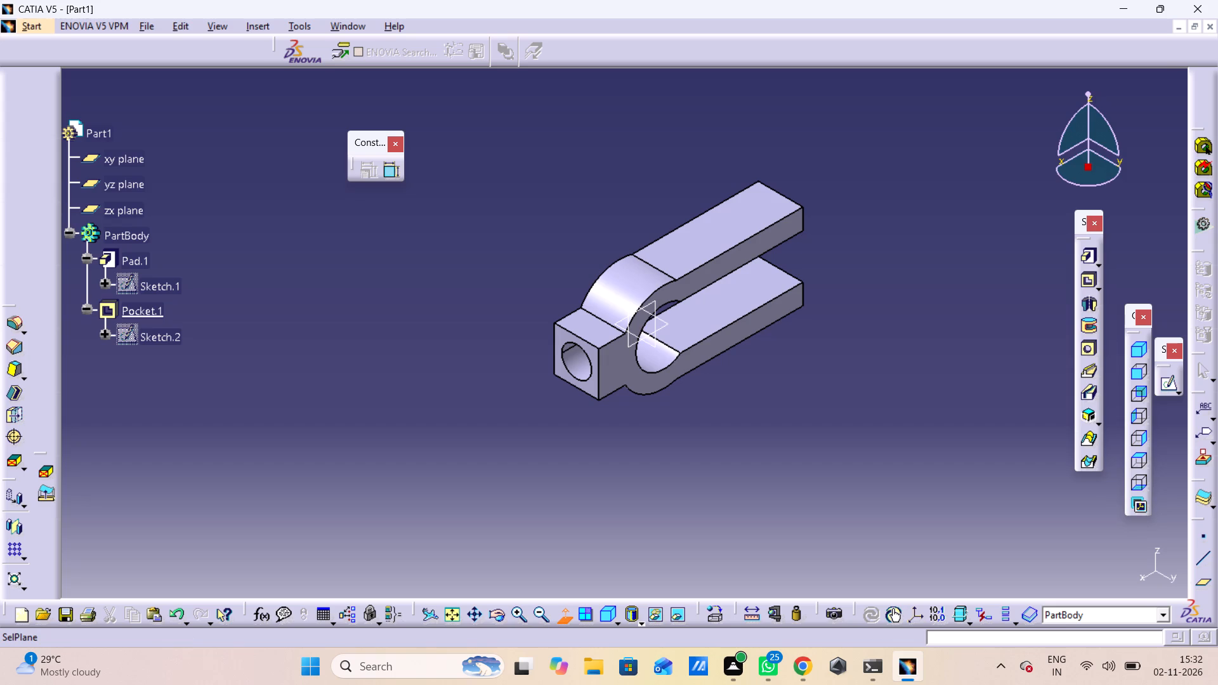
left_click(561, 616)
double_click(665, 498)
right_click(669, 492)
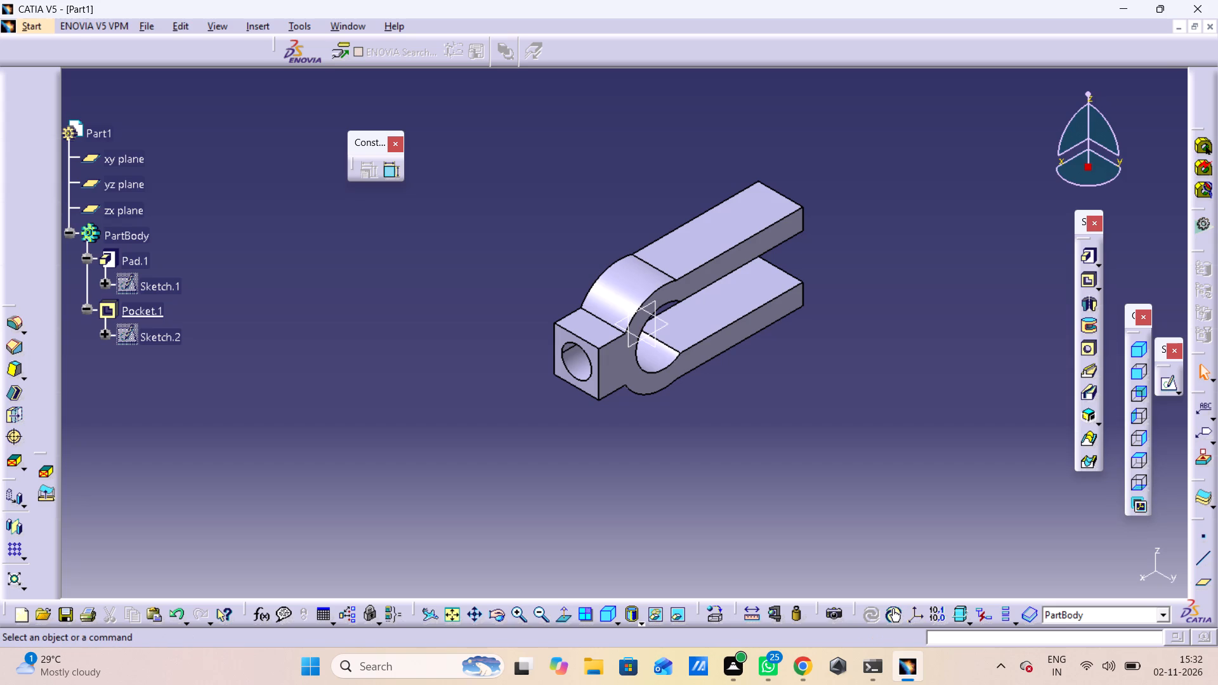
middle_click_drag(876, 434, 729, 365)
right_click_drag(876, 434, 729, 365)
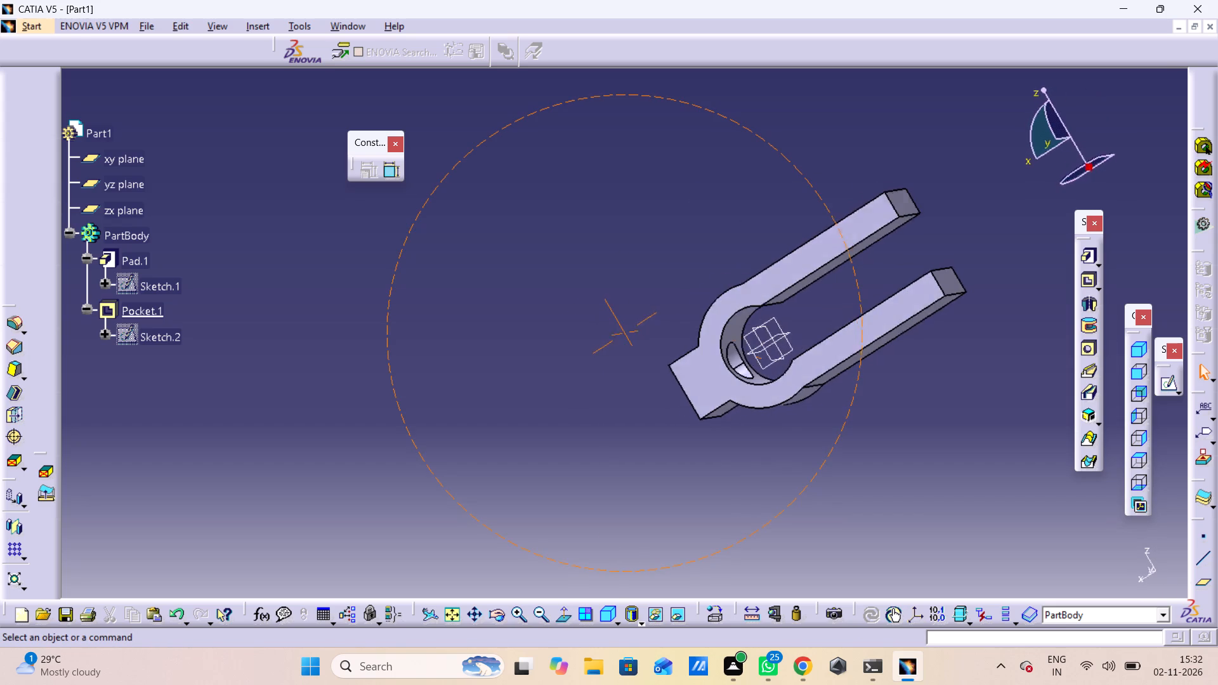
right_click_drag(729, 365, 796, 395)
middle_click_drag(729, 365, 796, 396)
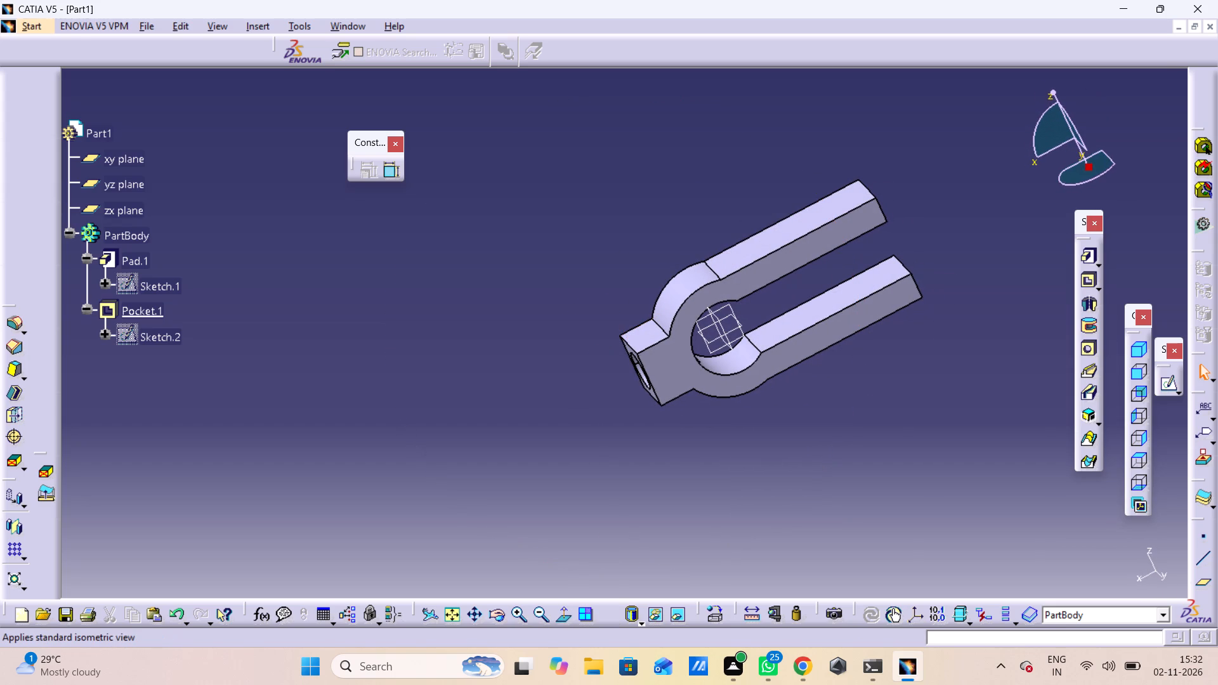
left_click(610, 611)
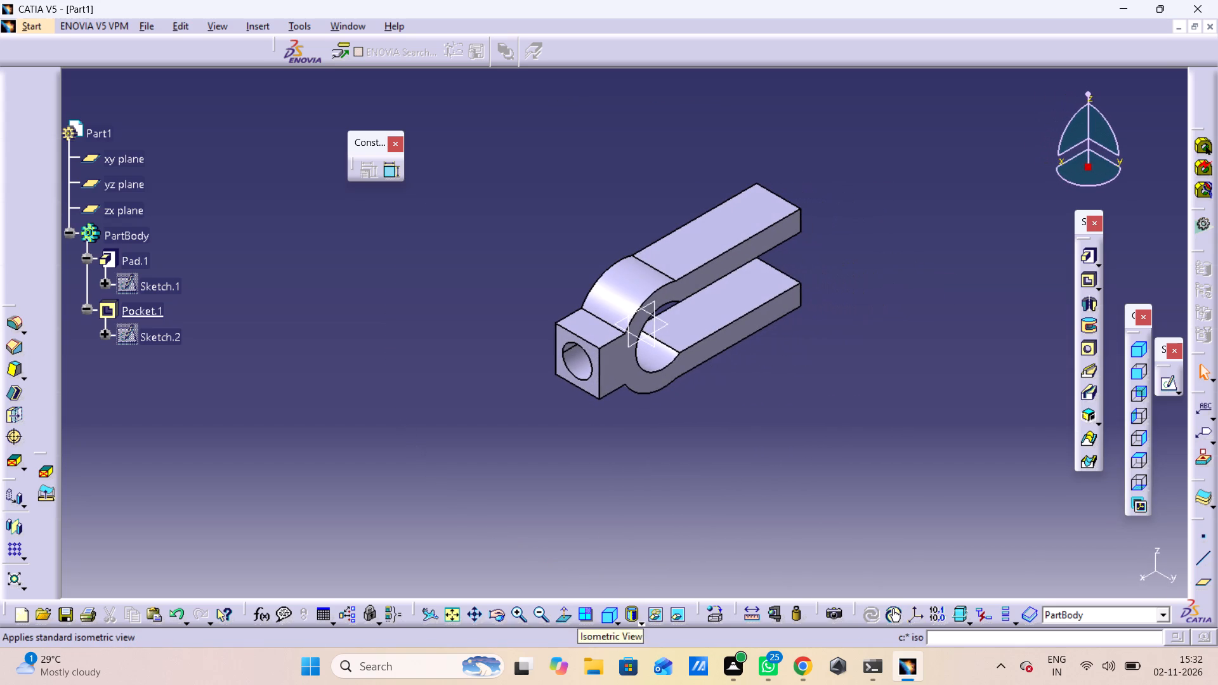
middle_click_drag(787, 408, 705, 455)
right_click_drag(787, 408, 705, 455)
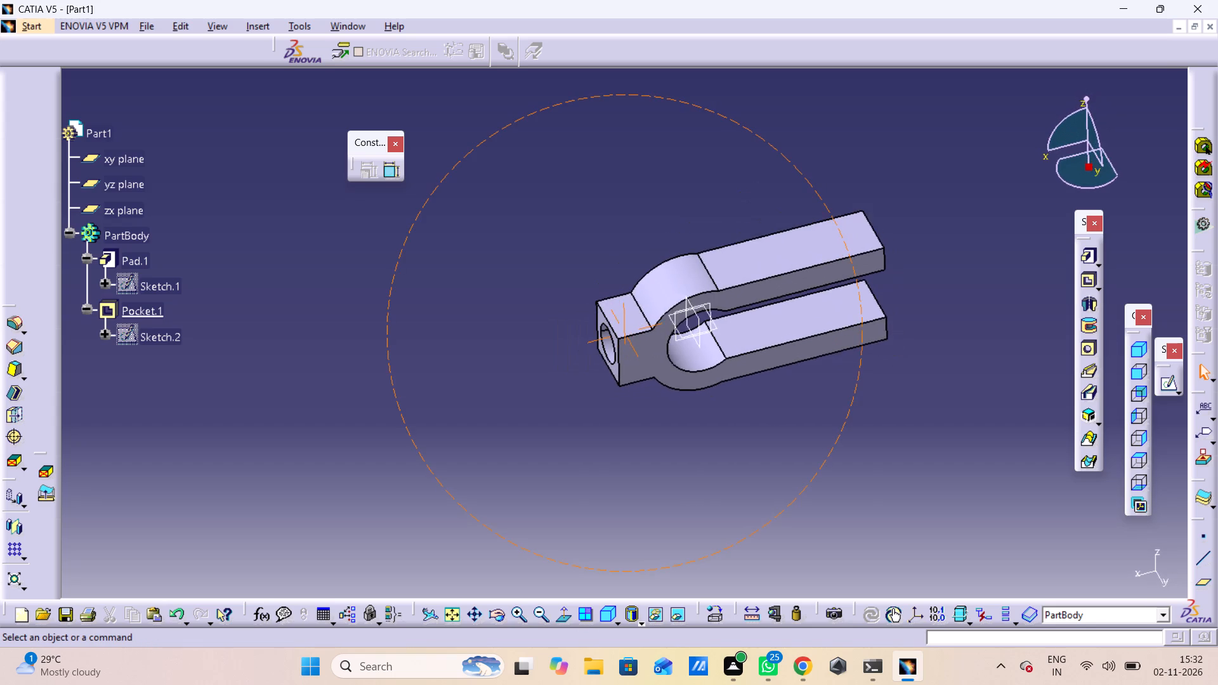
right_click_drag(705, 455, 702, 437)
middle_click_drag(705, 455, 706, 383)
right_click_drag(701, 418, 703, 396)
right_click(696, 396)
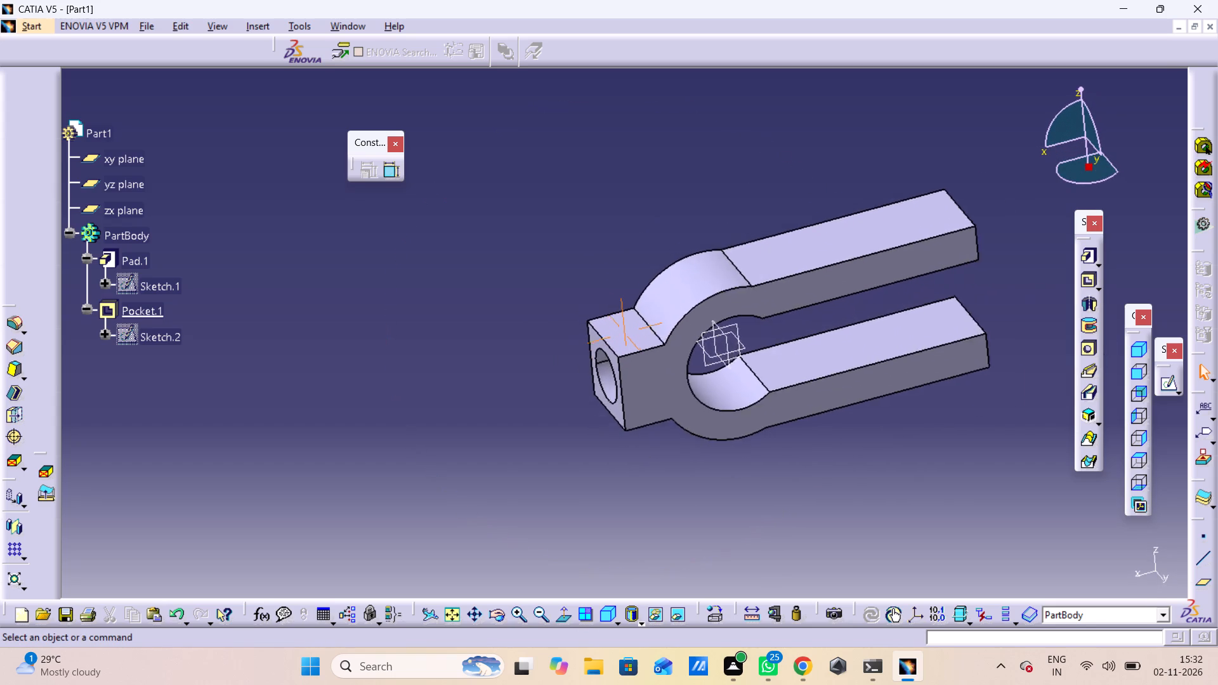
middle_click_drag(706, 383, 721, 436)
middle_click_drag(754, 451, 632, 443)
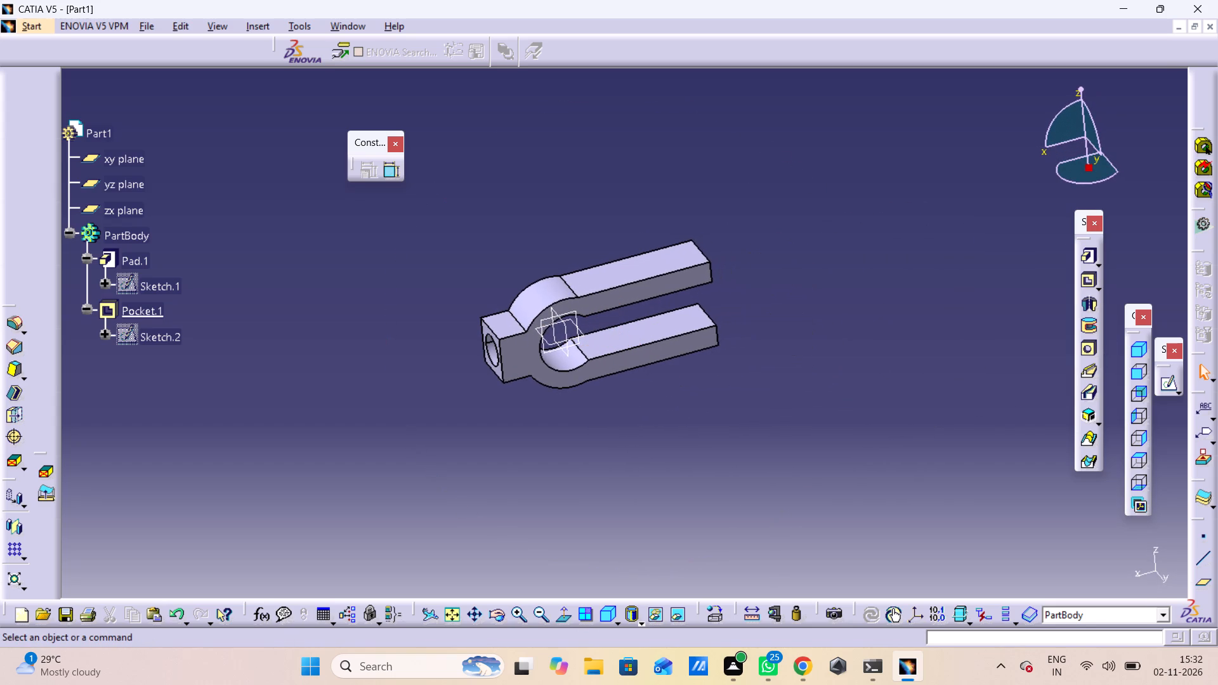
left_click(617, 610)
left_click(602, 613)
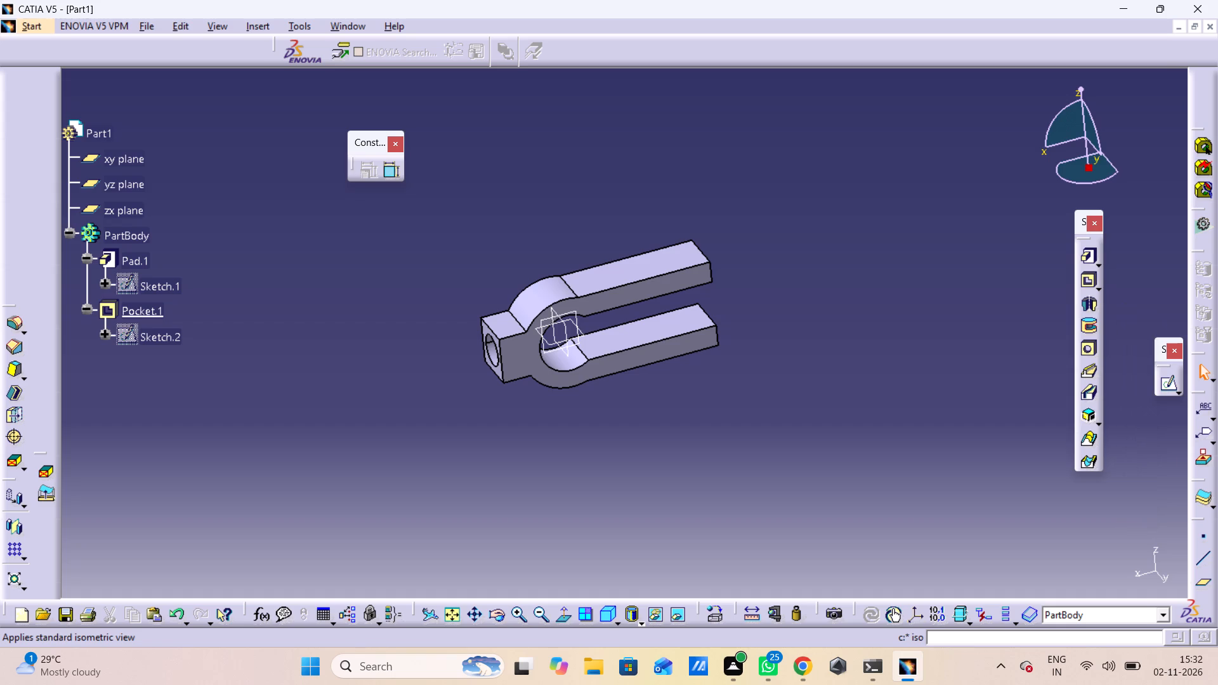
left_click(602, 613)
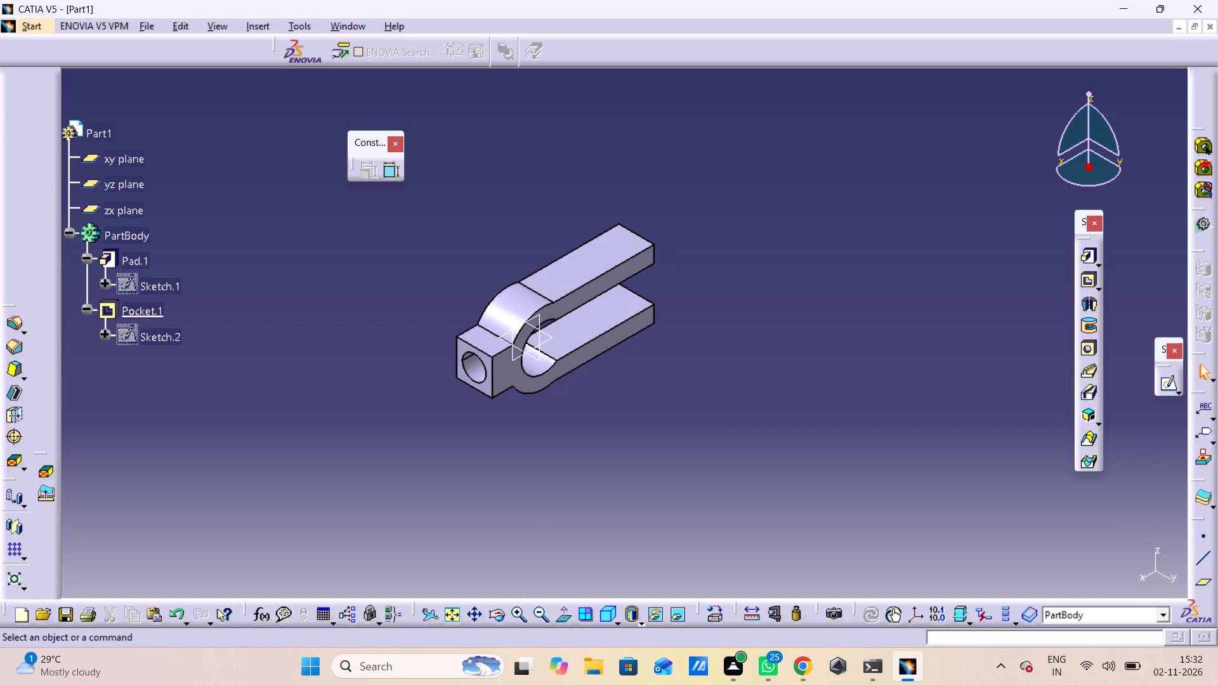
Save the part as v5 in the CATIA folder as a CATPart.
key("ctrl+s")
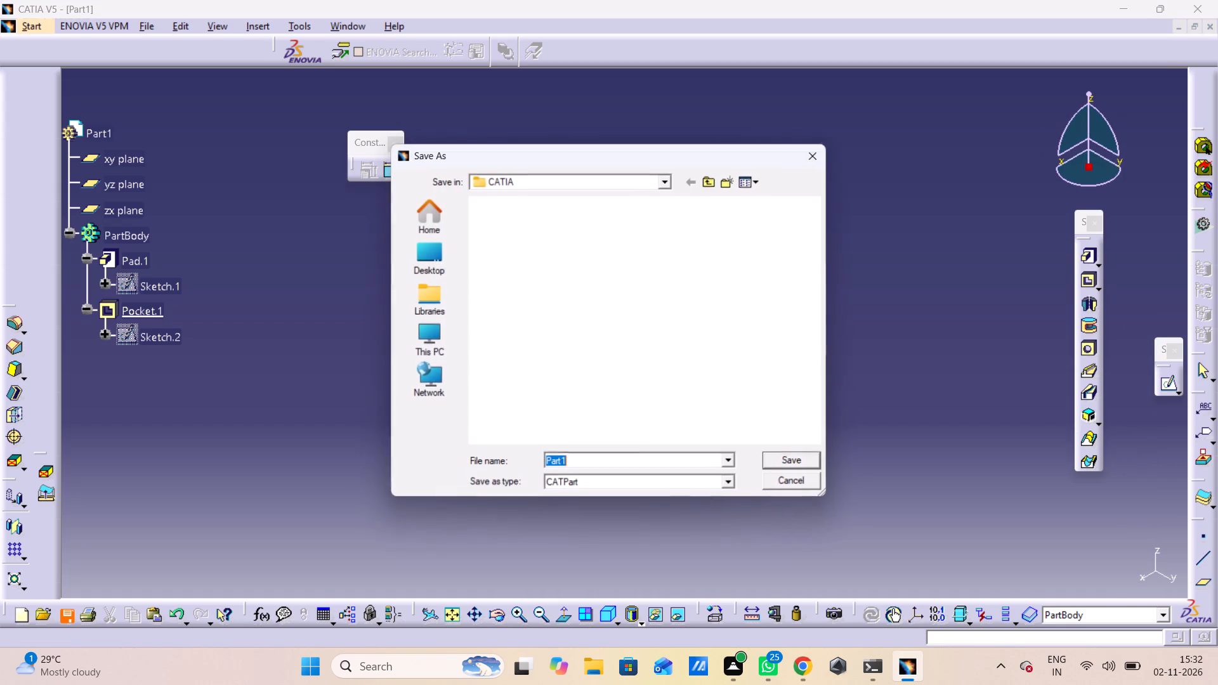
type("v5")
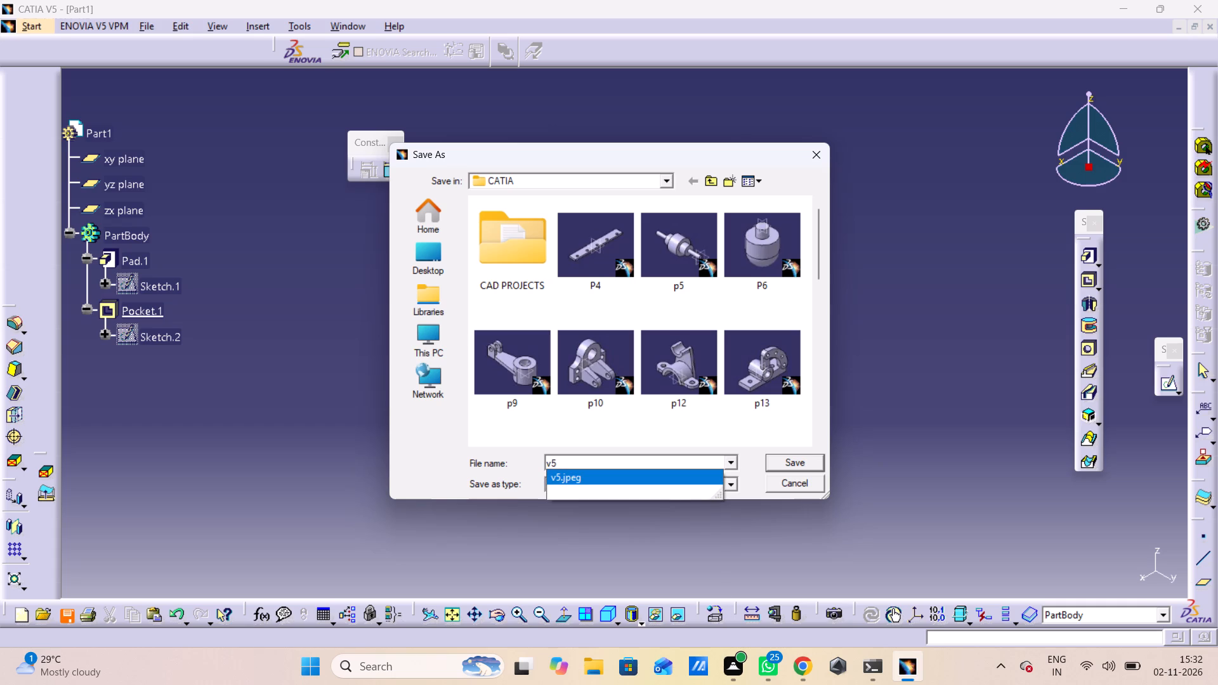
left_click(803, 468)
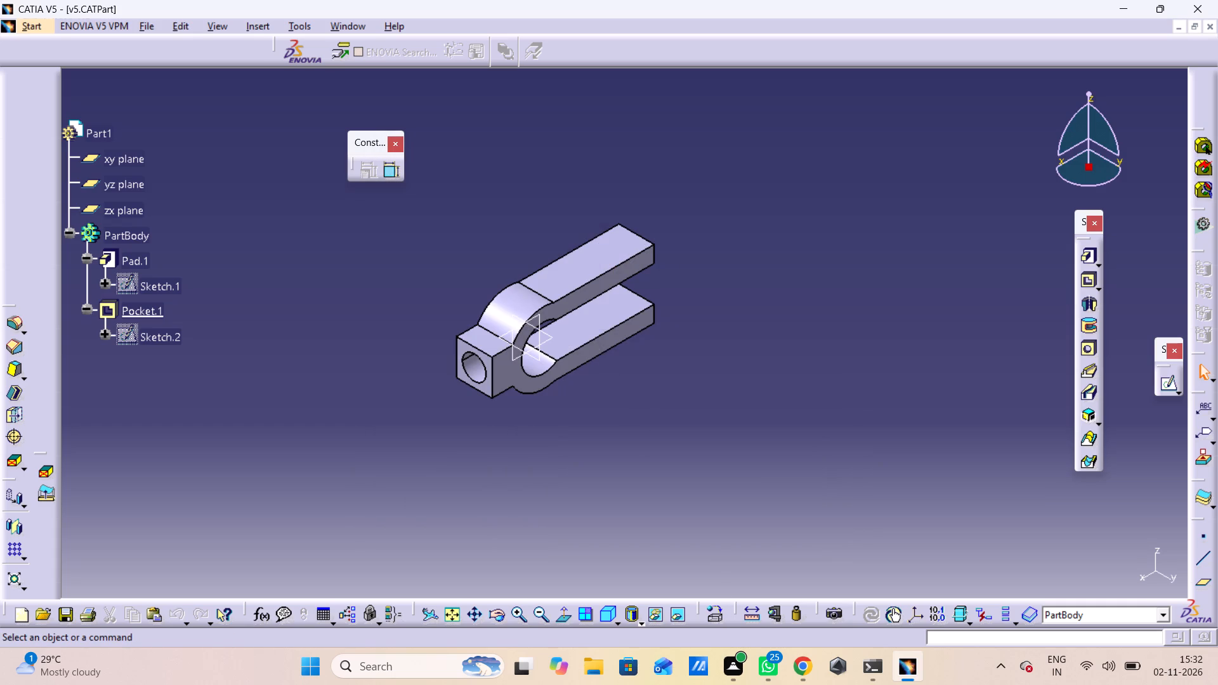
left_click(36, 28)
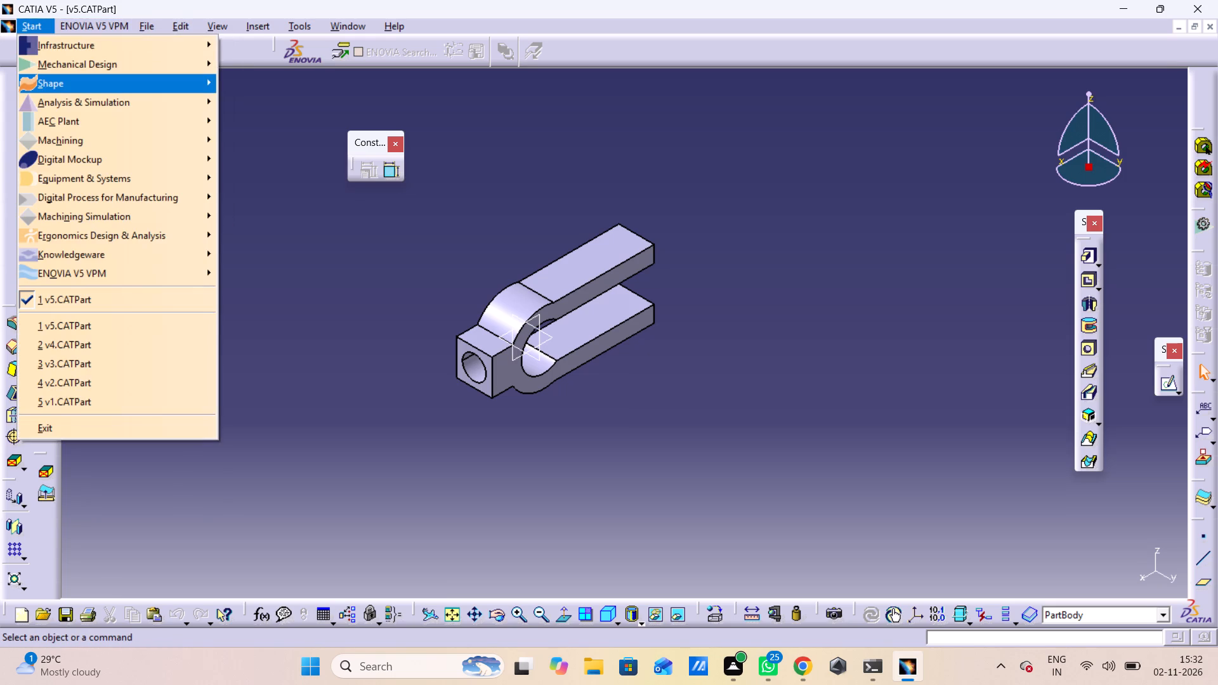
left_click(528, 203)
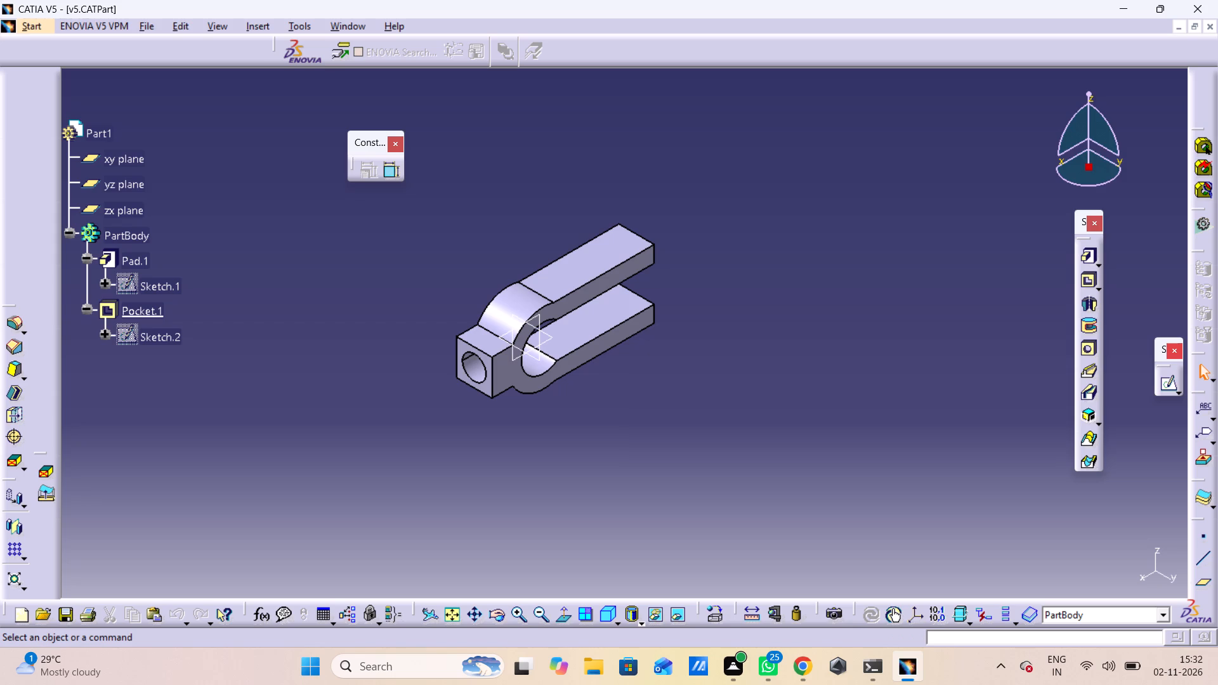
Dock the Sketcher toolbar with both its sketch commands above the model area.
left_click_drag(1166, 353, 1169, 311)
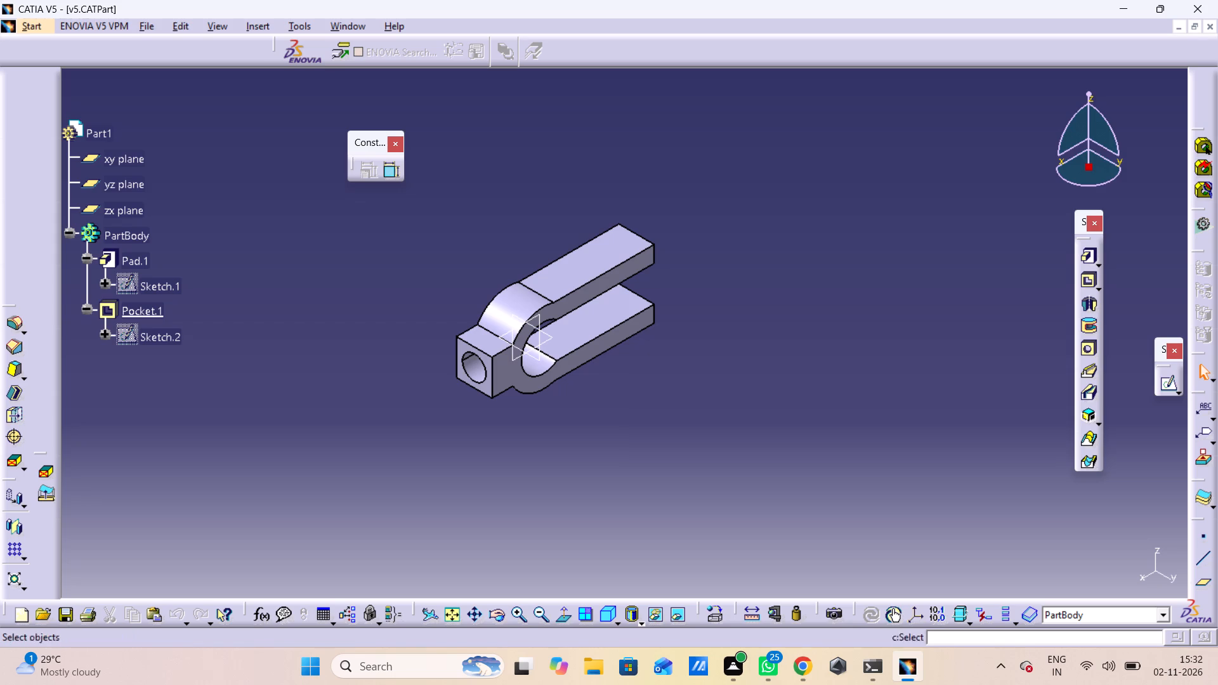
left_click_drag(1159, 340, 708, 62)
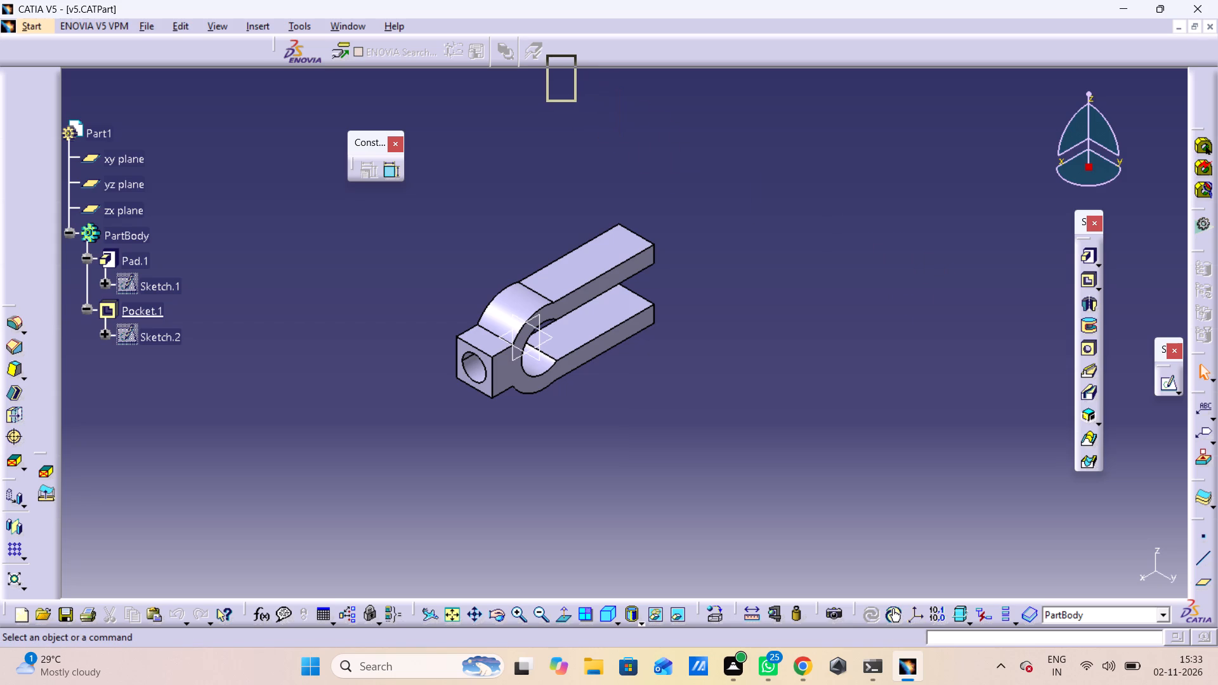
left_click_drag(708, 62, 724, 46)
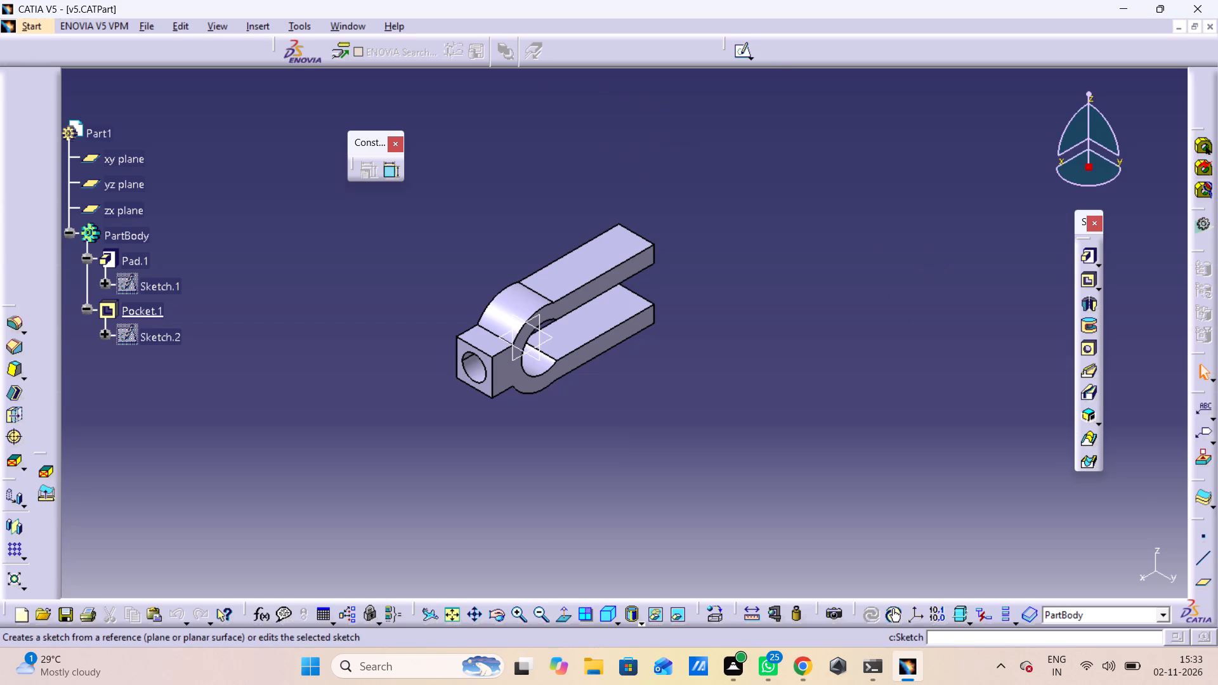
left_click(752, 56)
left_click_drag(758, 57, 780, 43)
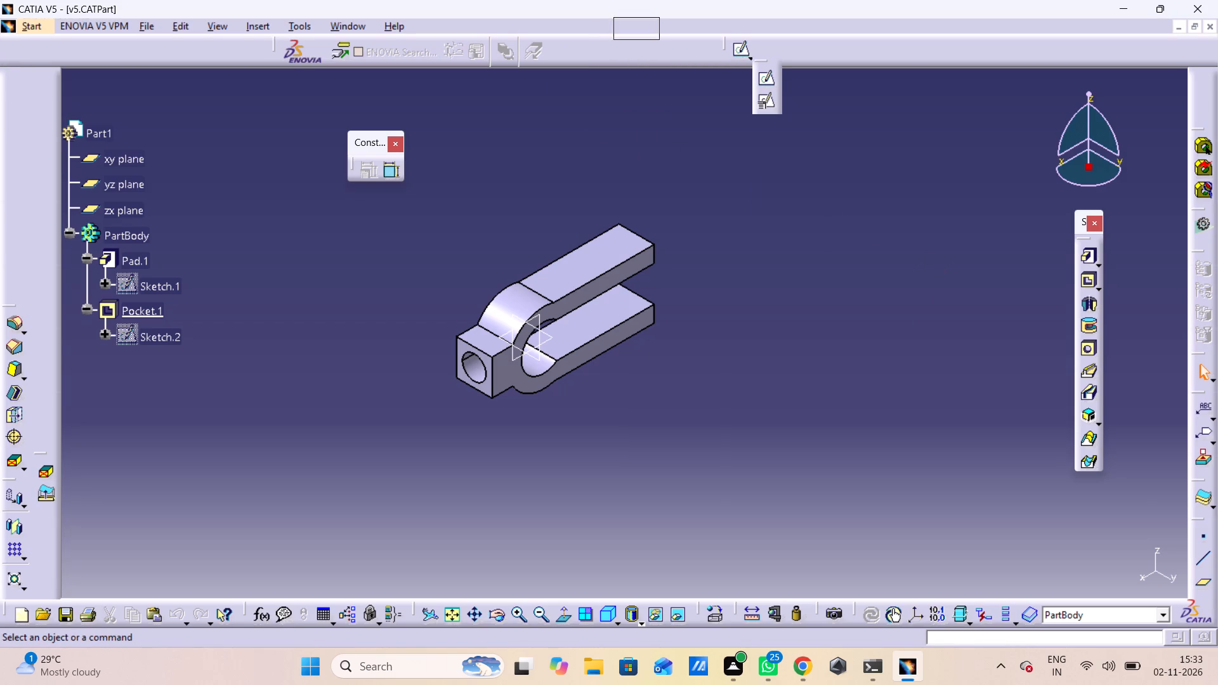
left_click_drag(780, 43, 889, 171)
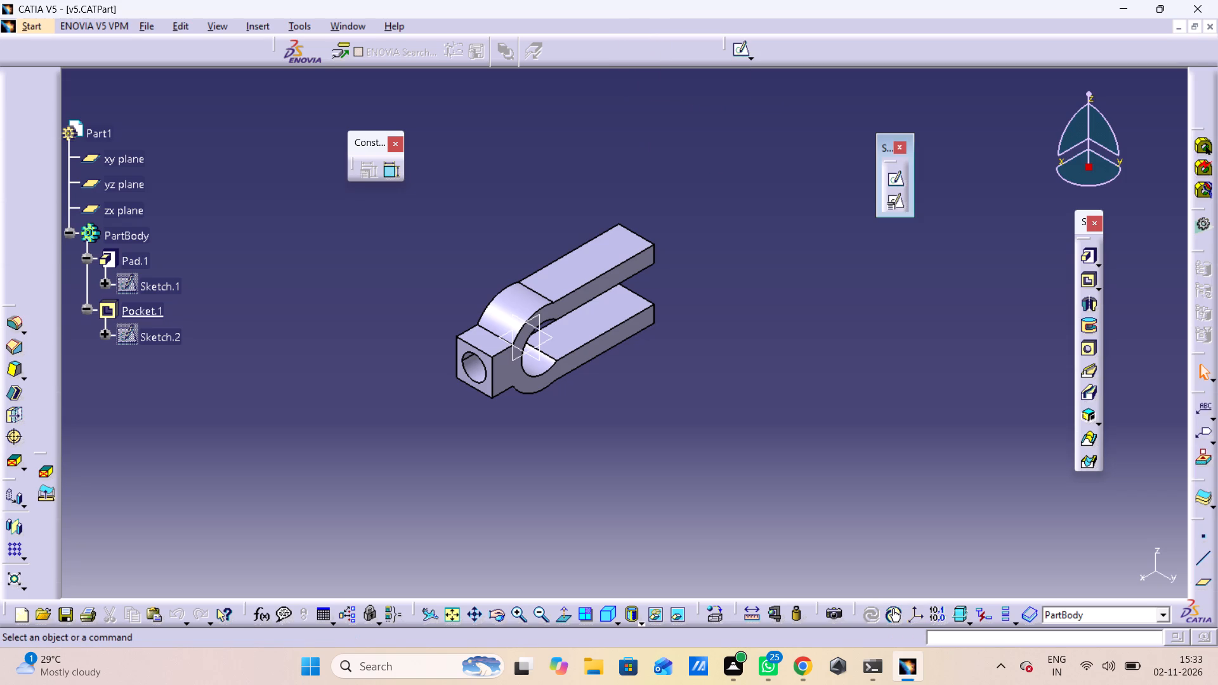
left_click_drag(742, 46, 1048, 198)
left_click_drag(1048, 198, 1217, 289)
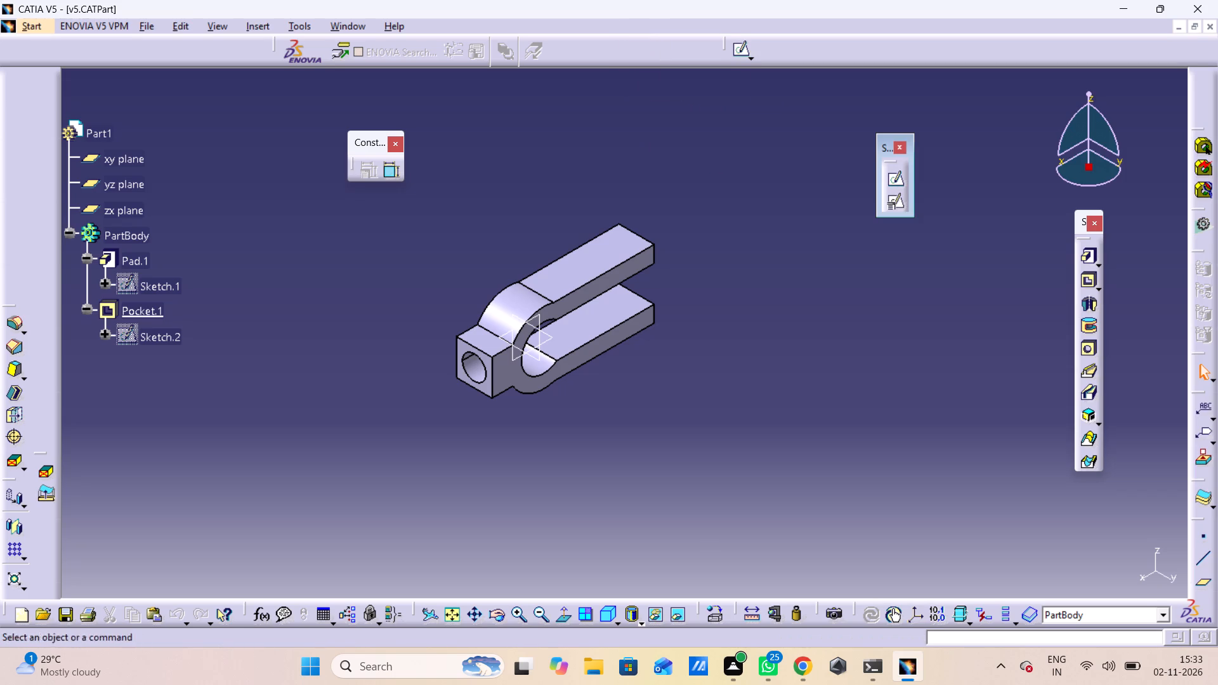
left_click_drag(725, 46, 1215, 348)
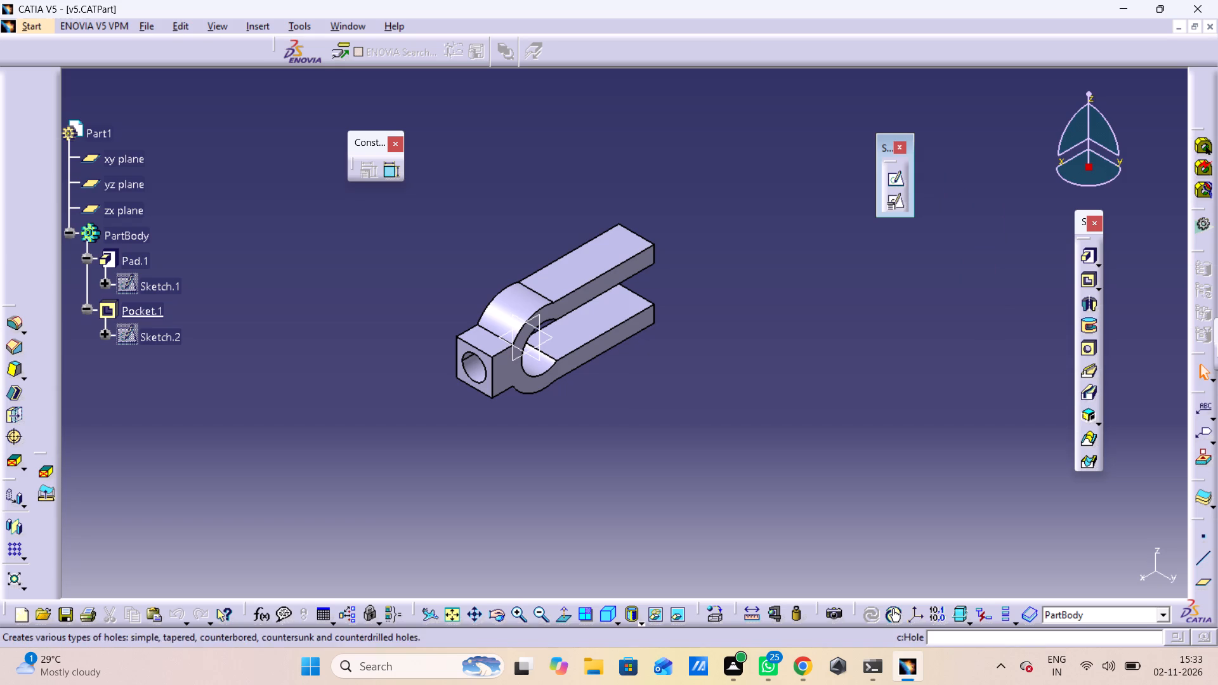
left_click_drag(887, 141, 746, 59)
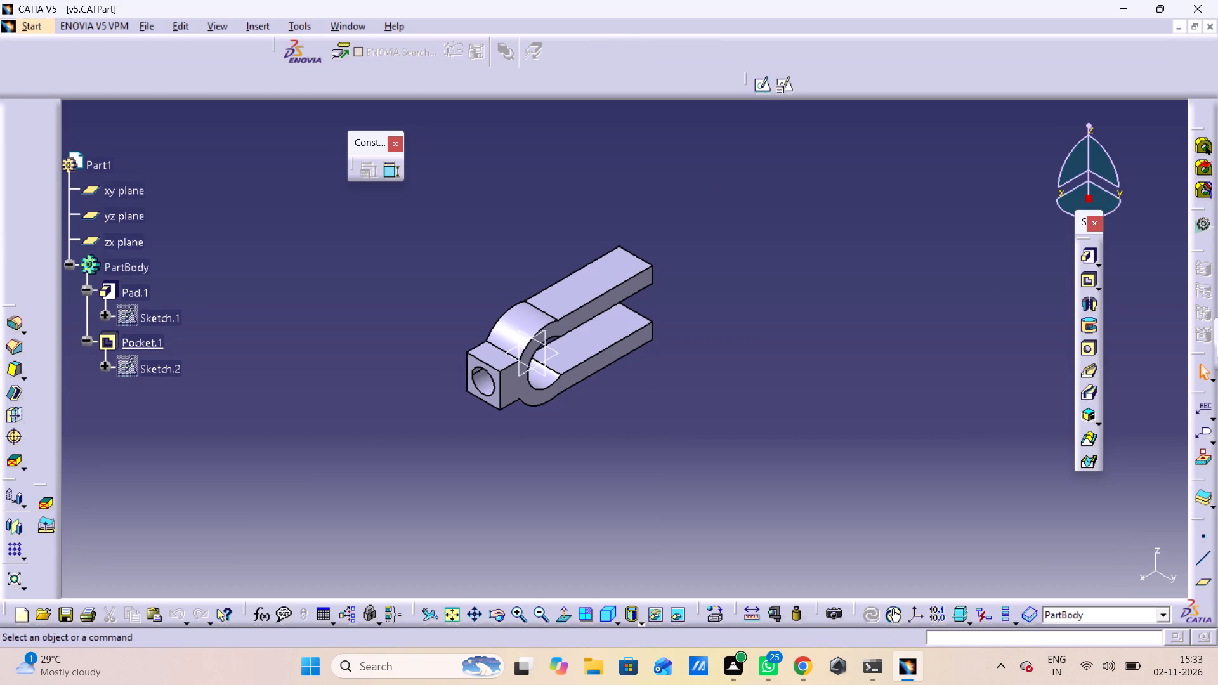
Move the floating Sketch-Based Features toolbar clear of the compass, and leave nothing selected.
left_click_drag(1087, 216, 1078, 212)
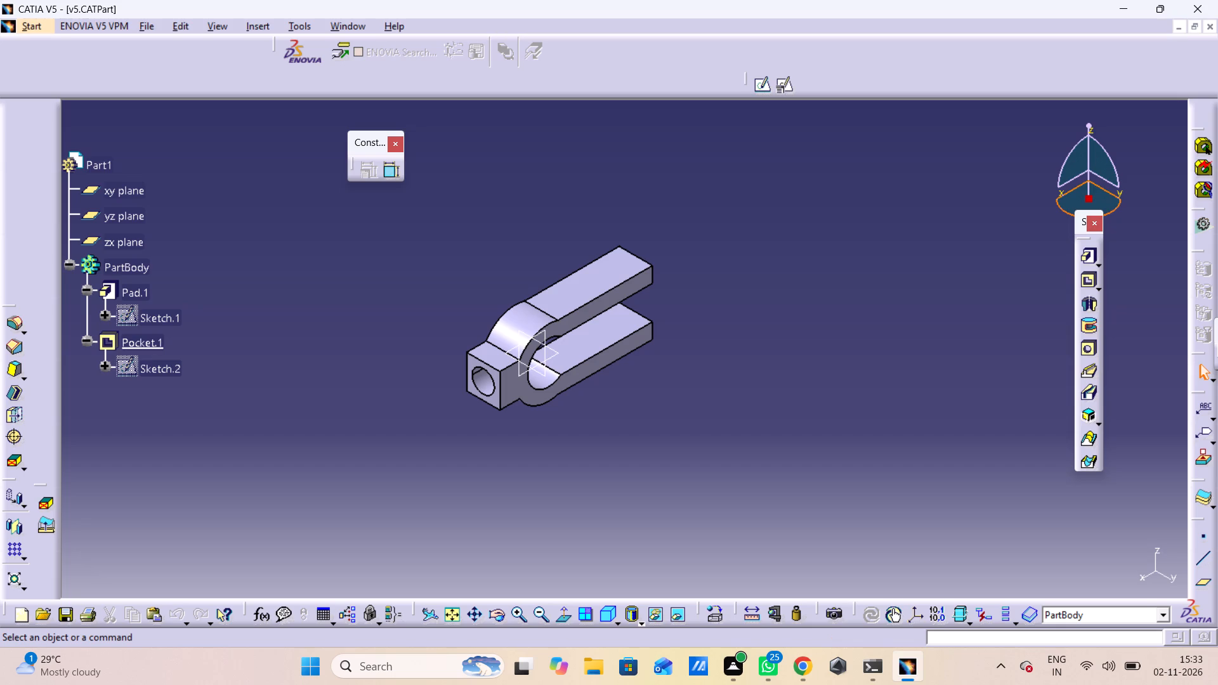
left_click_drag(1078, 212, 1037, 217)
left_click_drag(1084, 218, 1056, 232)
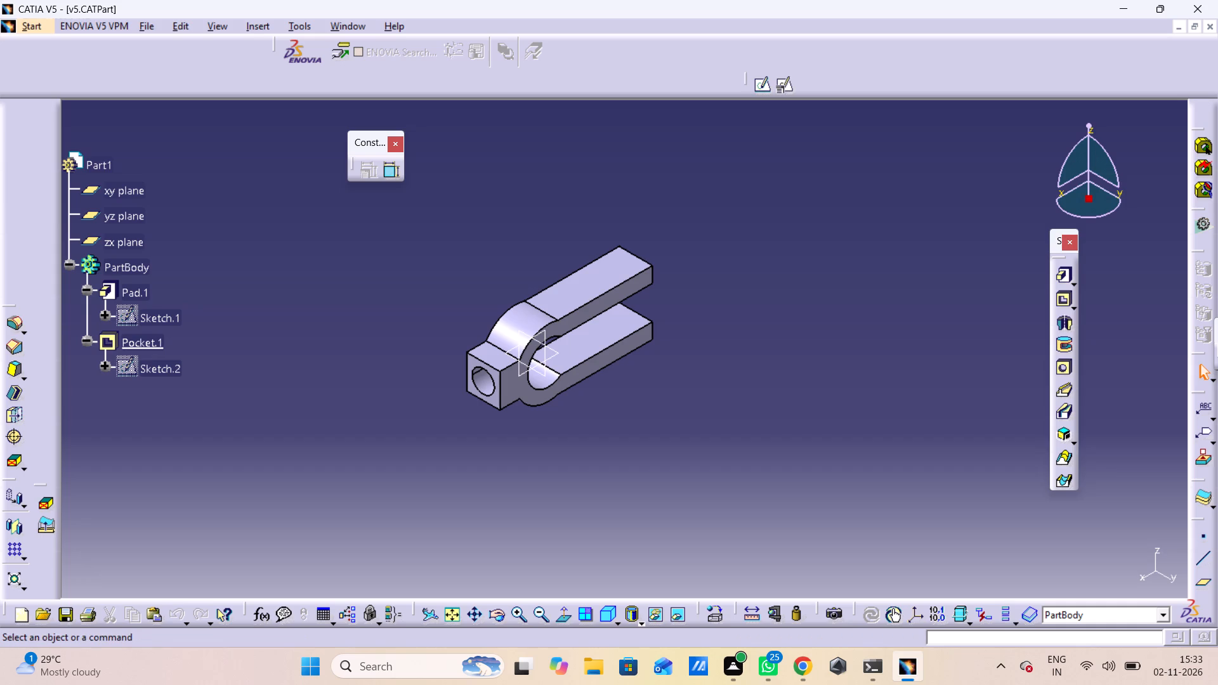
left_click(544, 344)
left_click(897, 485)
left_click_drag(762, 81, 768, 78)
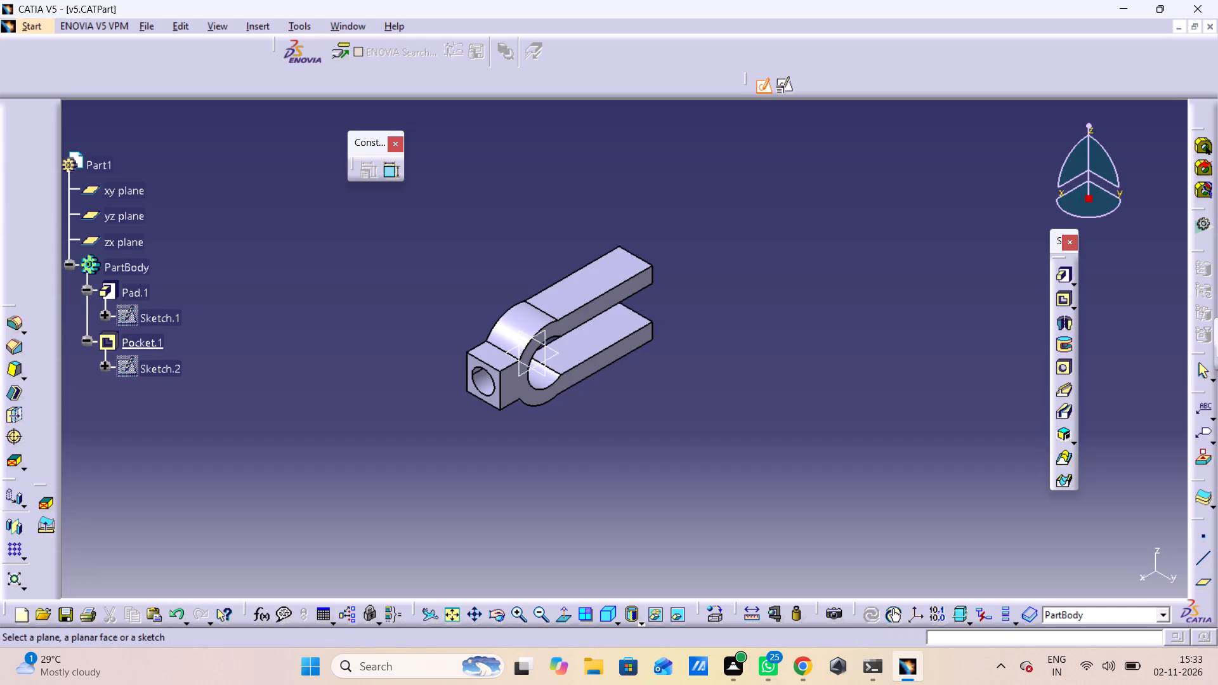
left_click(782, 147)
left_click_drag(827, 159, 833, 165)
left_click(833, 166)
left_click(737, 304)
Examine the fork's two long arms and the opening between them from several angles.
middle_click(21, 566)
middle_click_drag(483, 421, 497, 348)
right_click(486, 422)
middle_click_drag(497, 348, 497, 343)
middle_click_drag(838, 443, 761, 469)
right_click_drag(839, 443, 842, 423)
right_click_drag(841, 422, 761, 469)
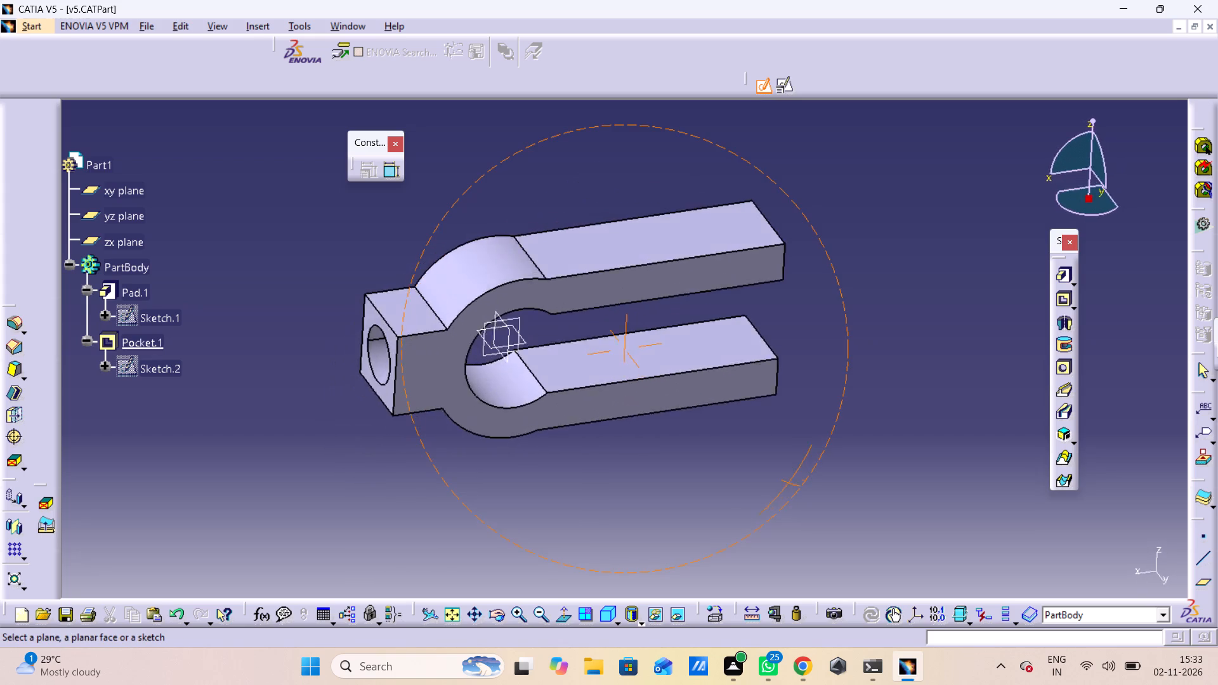
middle_click_drag(761, 469, 738, 369)
right_click_drag(761, 469, 738, 369)
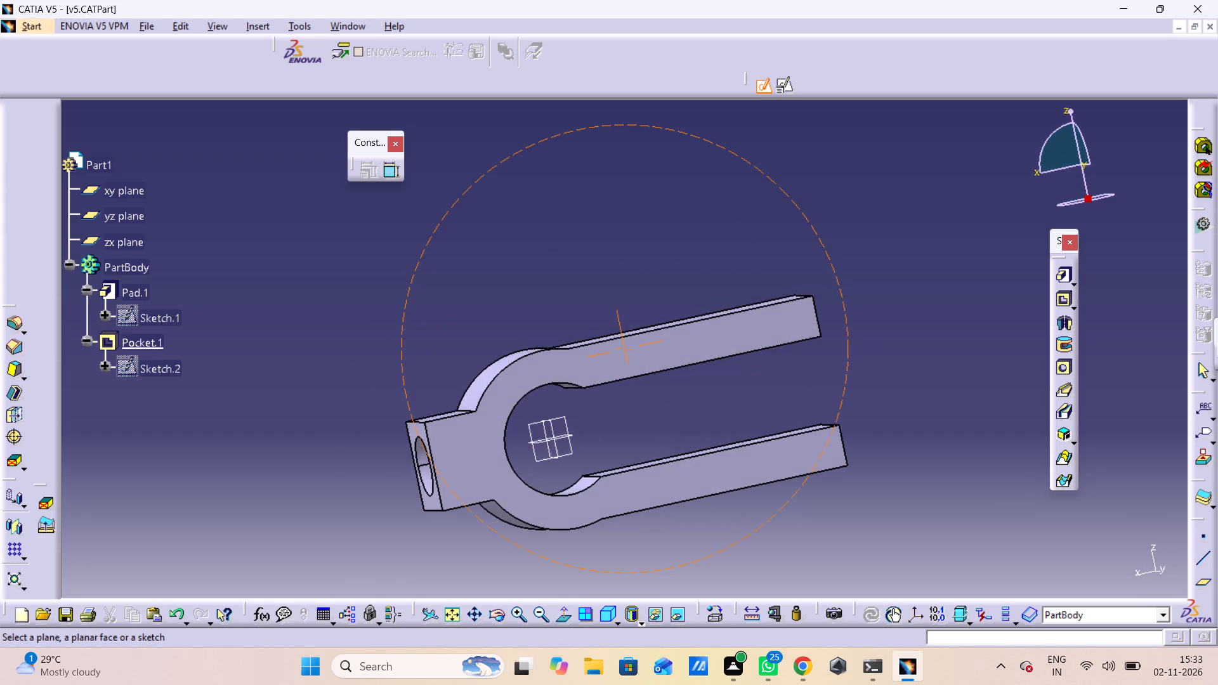
right_click_drag(738, 369, 786, 377)
middle_click_drag(738, 369, 786, 377)
middle_click_drag(816, 420, 812, 357)
right_click(817, 420)
middle_click_drag(812, 361, 846, 351)
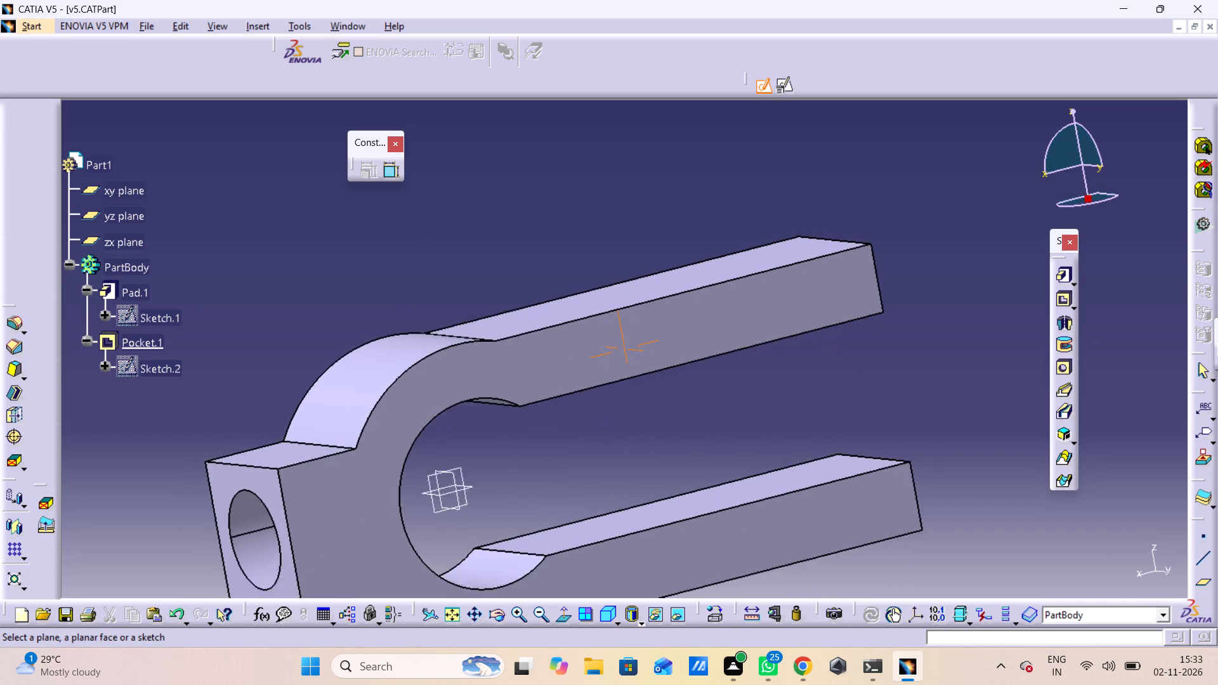
middle_click_drag(846, 351, 851, 279)
middle_click(851, 279)
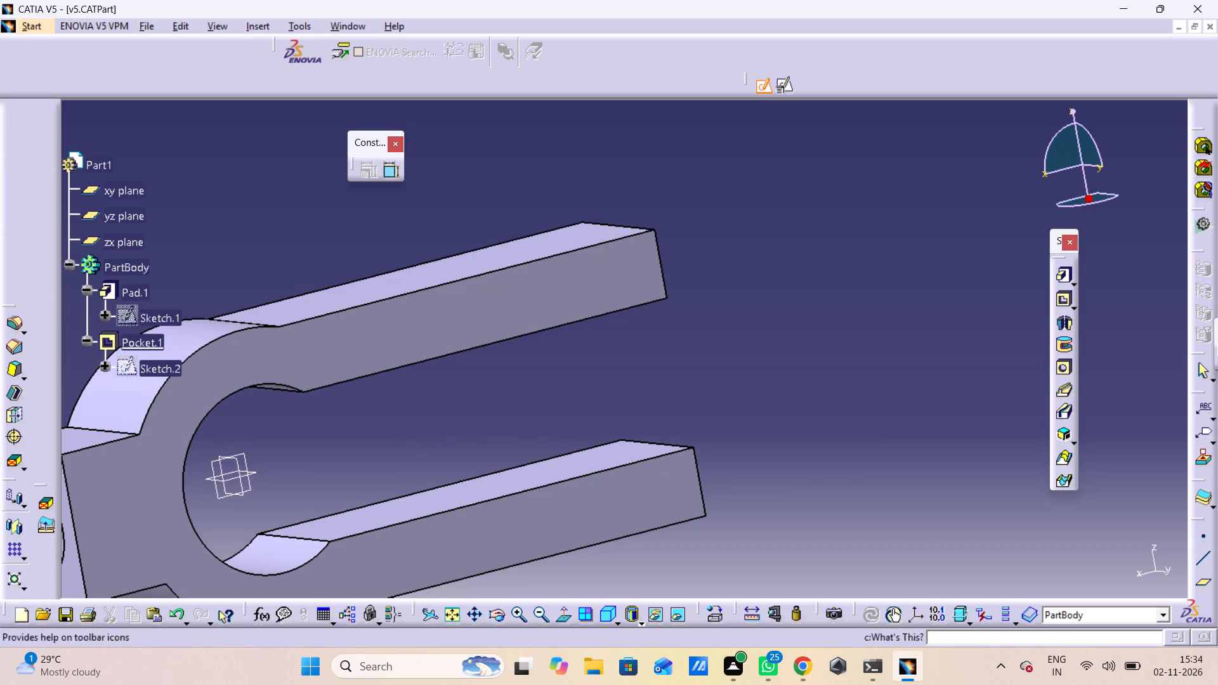
middle_click_drag(726, 266, 758, 320)
right_click(726, 266)
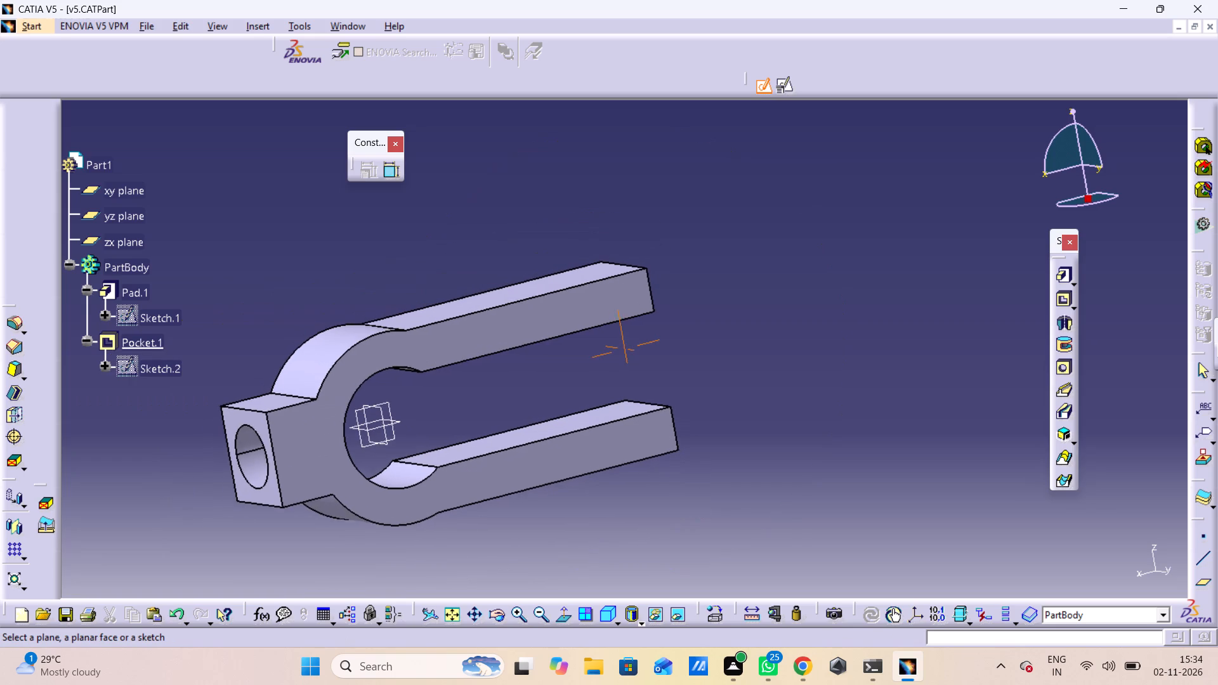
middle_click_drag(758, 320, 761, 322)
middle_click_drag(749, 356, 847, 341)
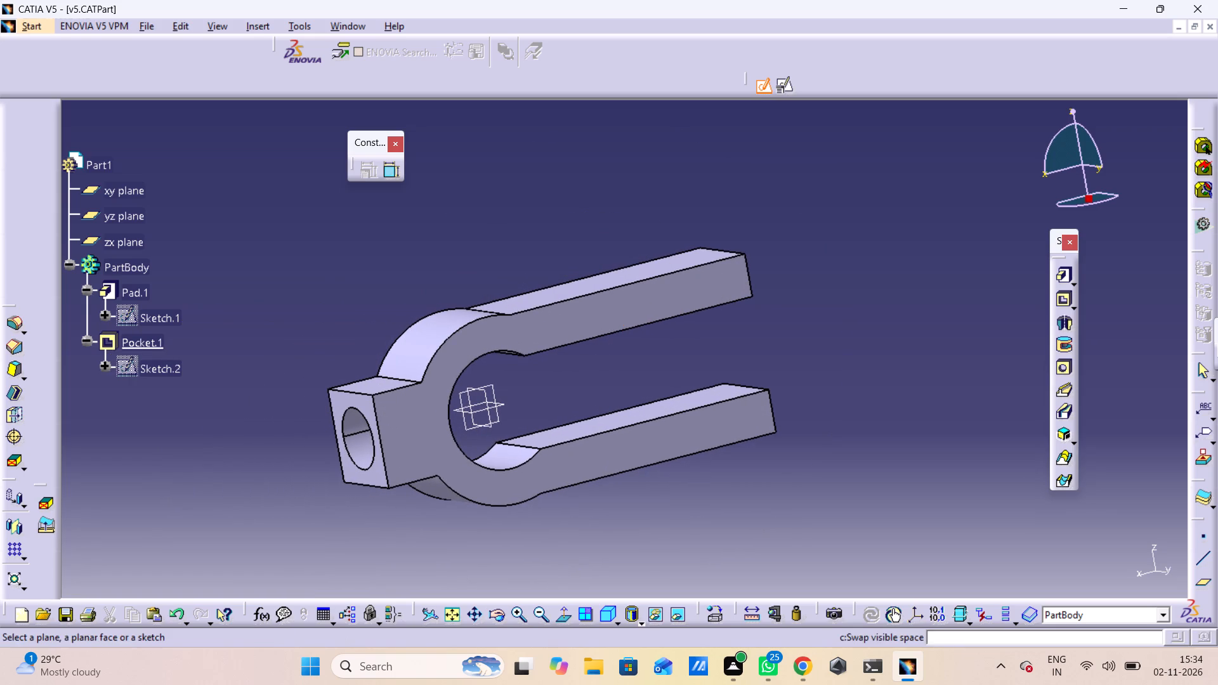
Try to measure the distance between the two long arms by picking their side faces with Measure Between.
left_click(752, 610)
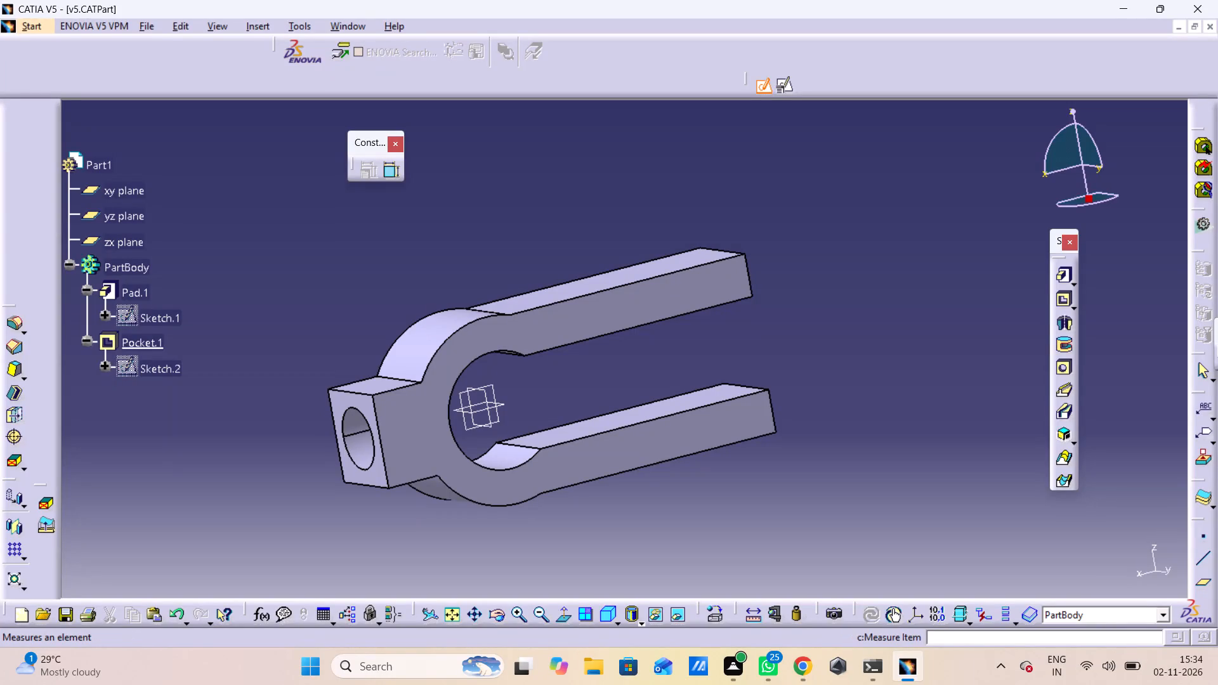
middle_click_drag(775, 276, 726, 289)
right_click_drag(775, 276, 727, 287)
scroll(739, 289, "up", 1)
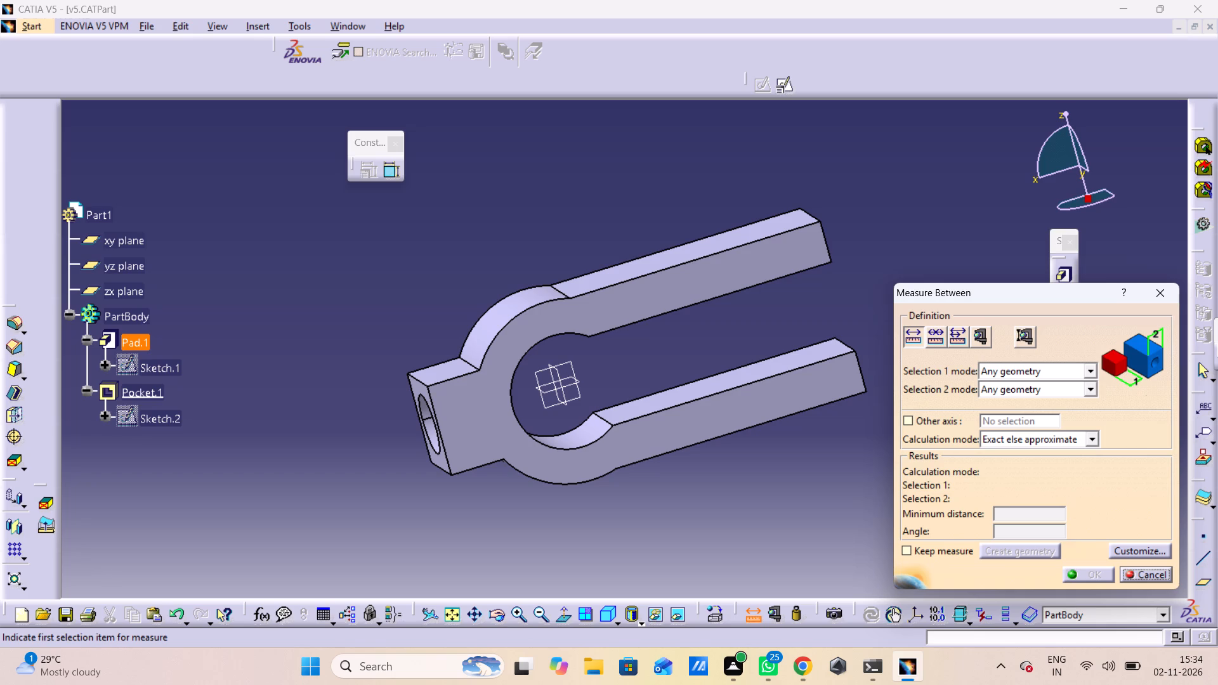
left_click(791, 246)
left_click(836, 378)
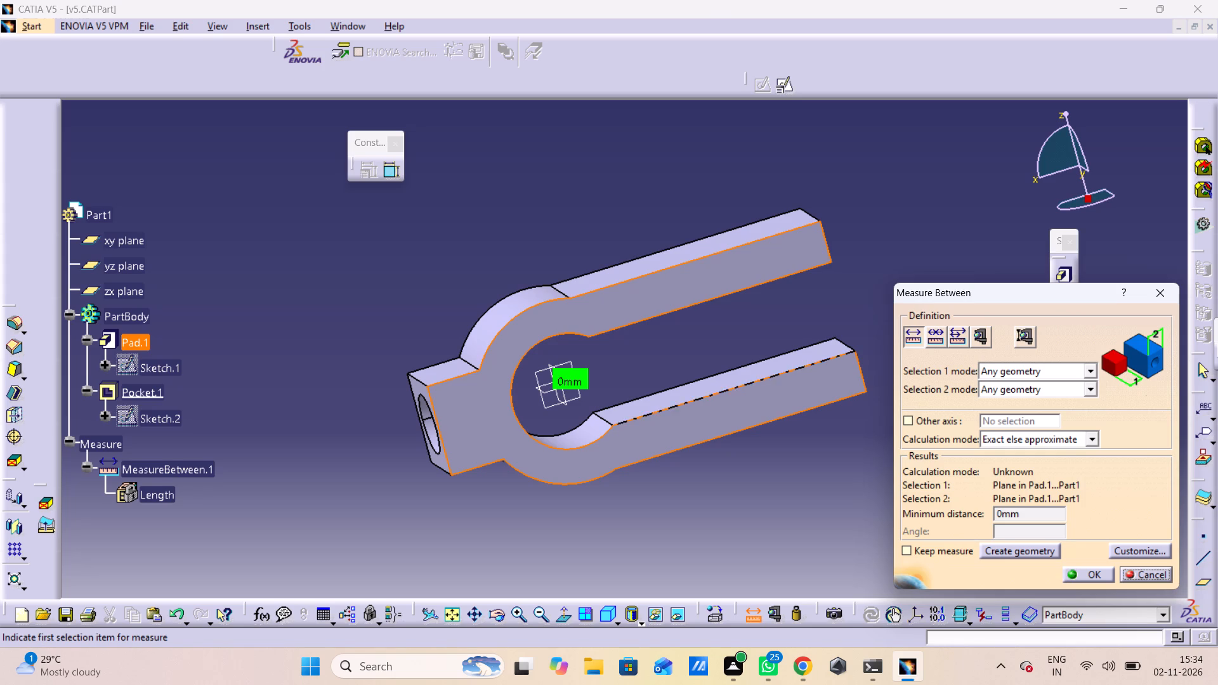
middle_click_drag(794, 301, 728, 315)
right_click_drag(797, 300, 728, 315)
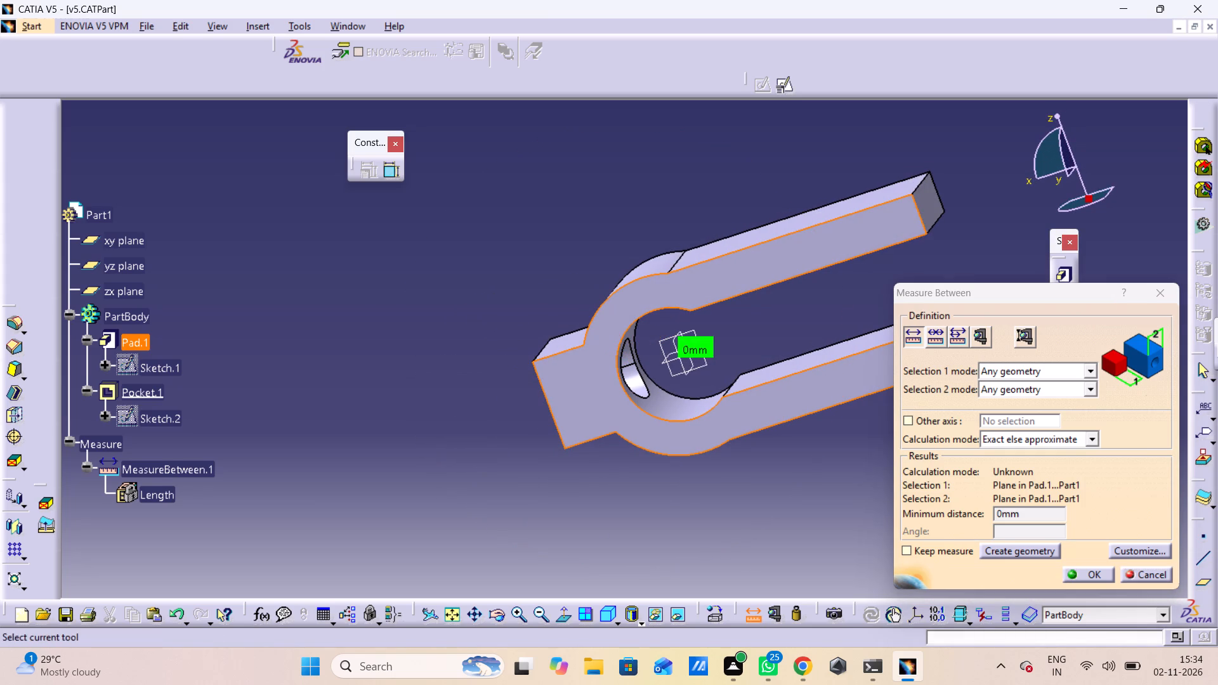
left_click(1136, 575)
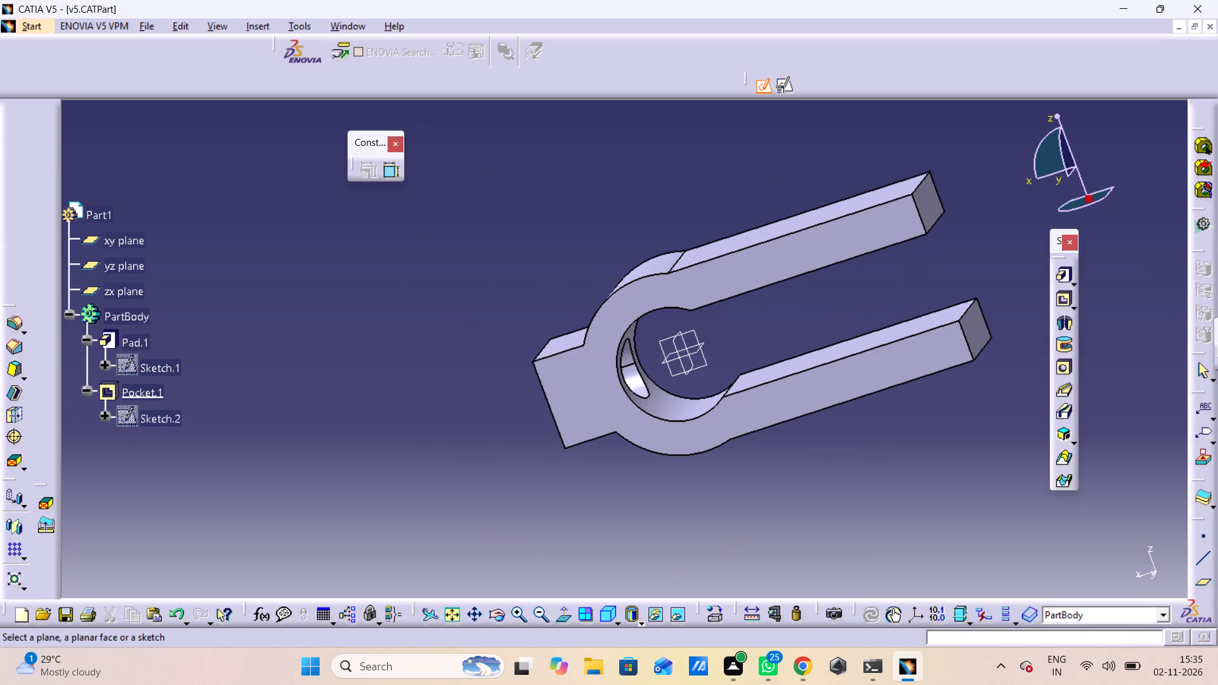
Measure the gap between the two long arms from inner end corner to inner end corner with Measure Between.
middle_click(875, 500)
middle_click_drag(877, 499, 800, 635)
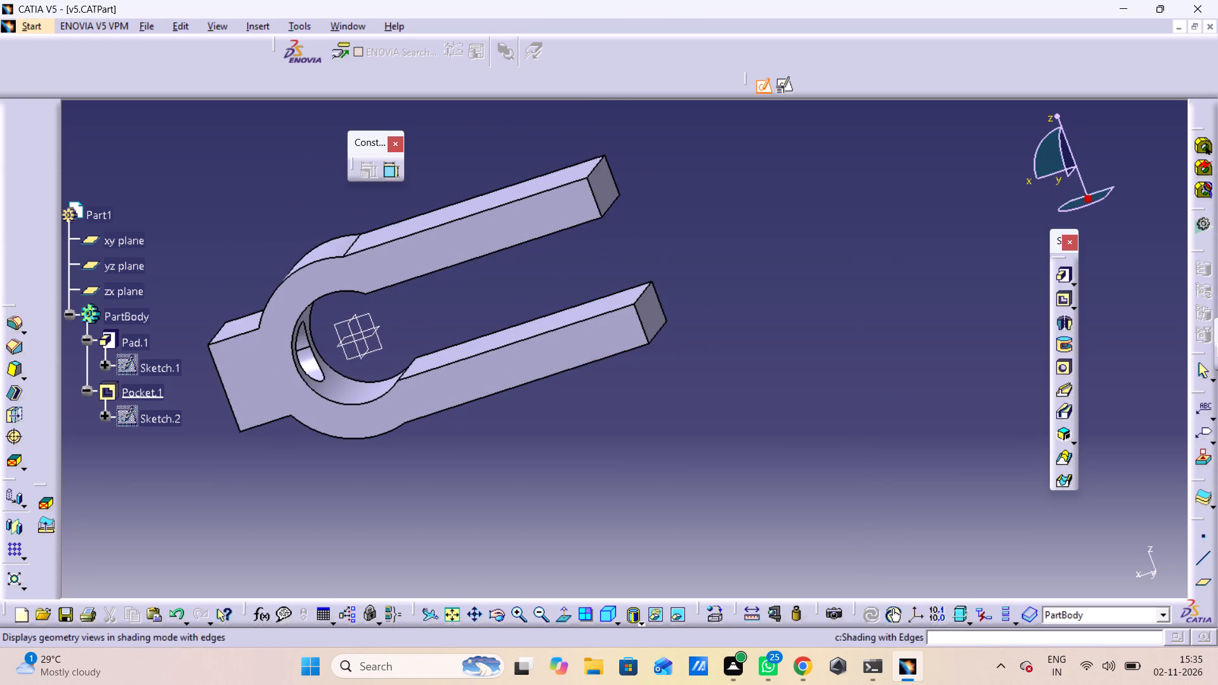
left_click(750, 617)
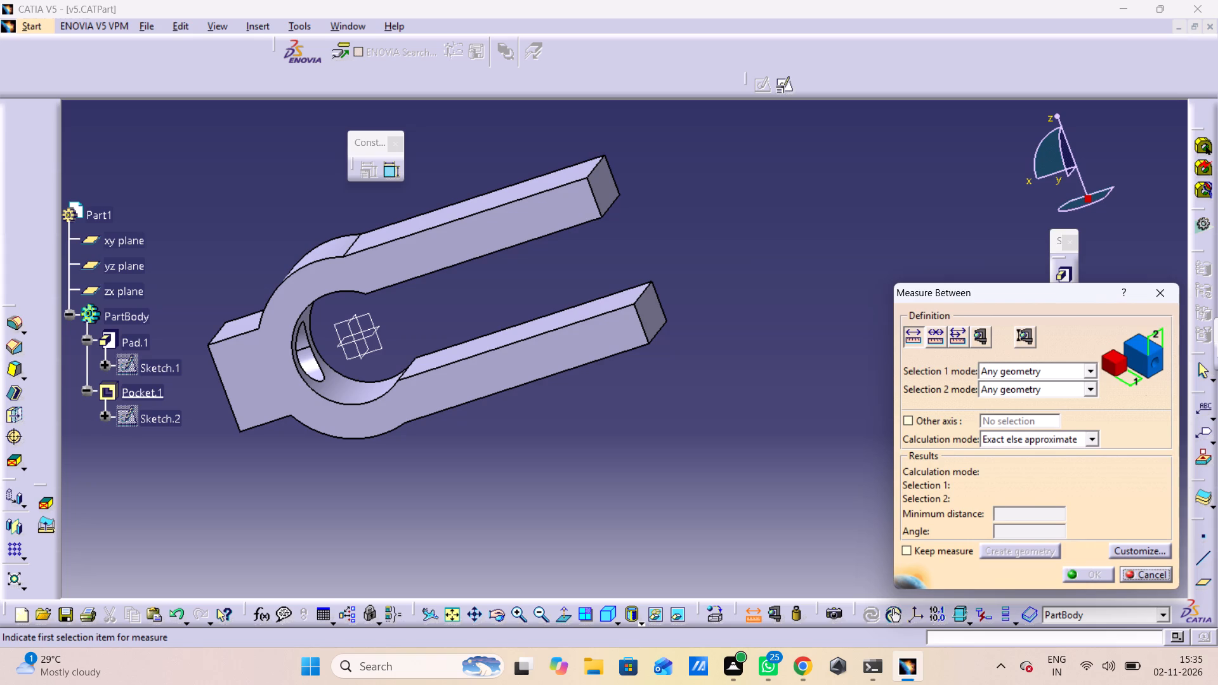
left_click(602, 219)
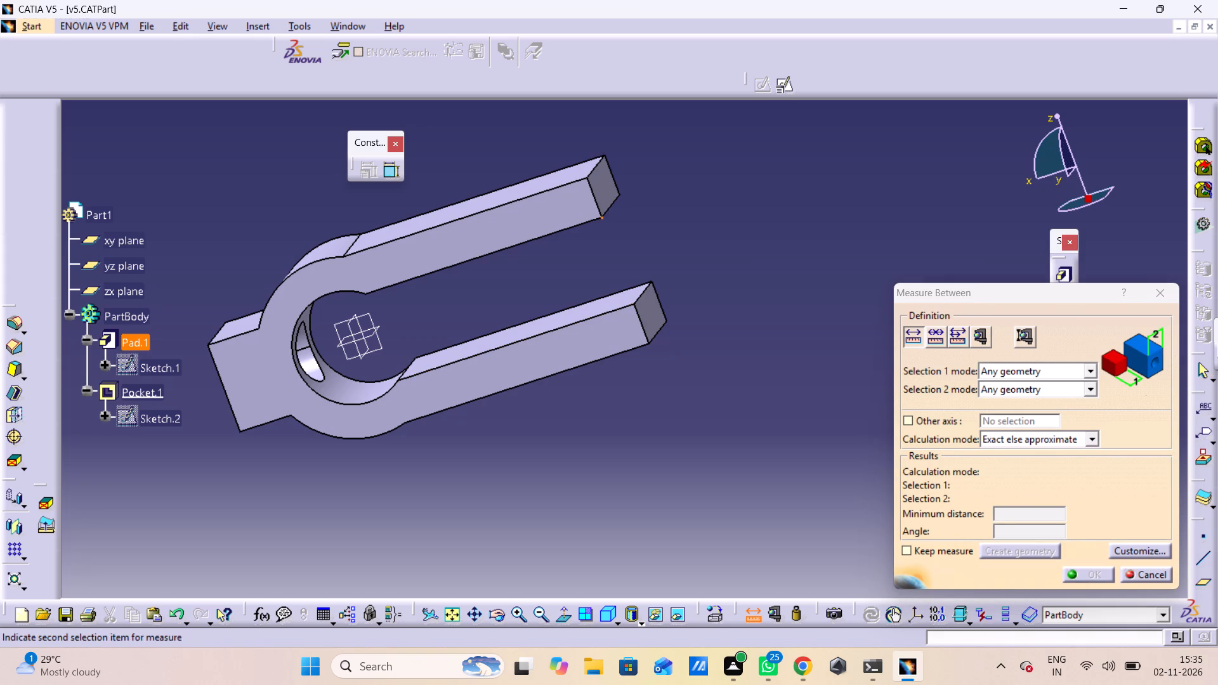
left_click(635, 302)
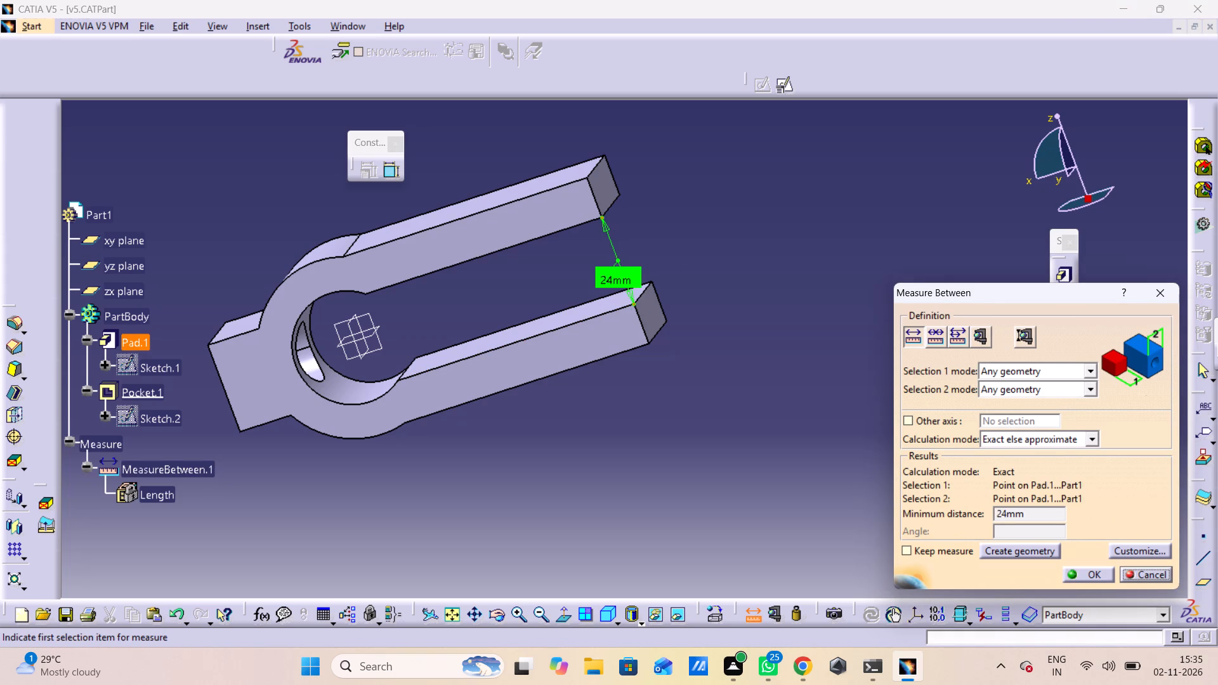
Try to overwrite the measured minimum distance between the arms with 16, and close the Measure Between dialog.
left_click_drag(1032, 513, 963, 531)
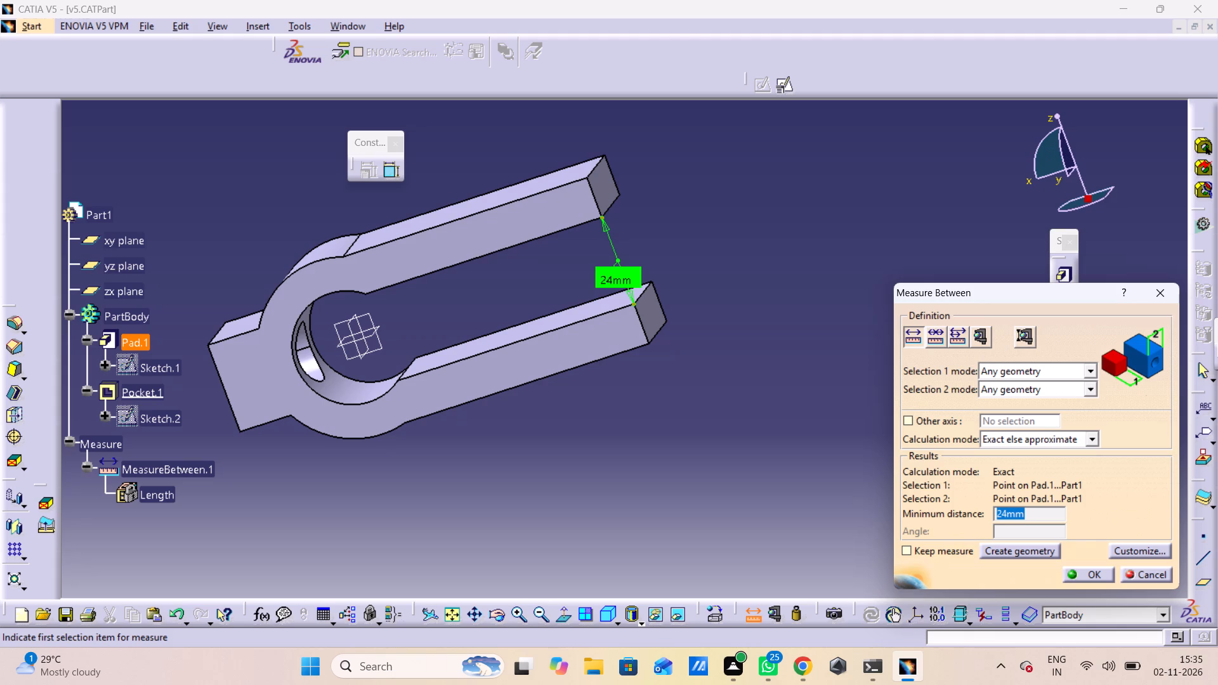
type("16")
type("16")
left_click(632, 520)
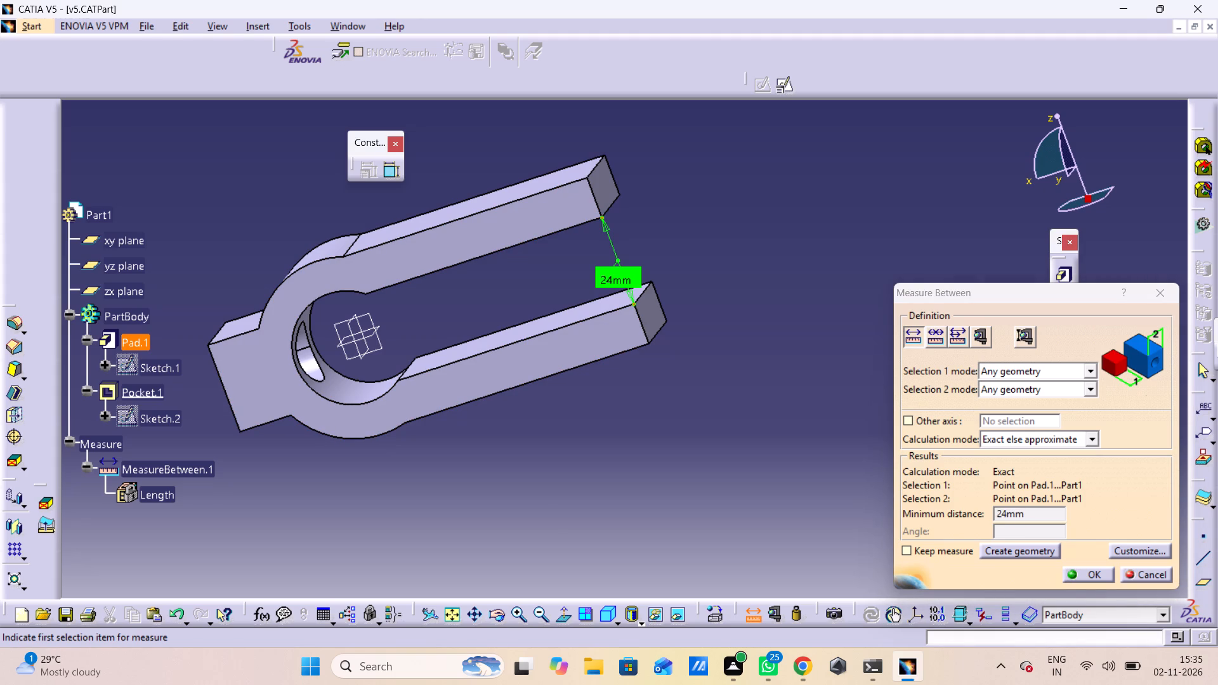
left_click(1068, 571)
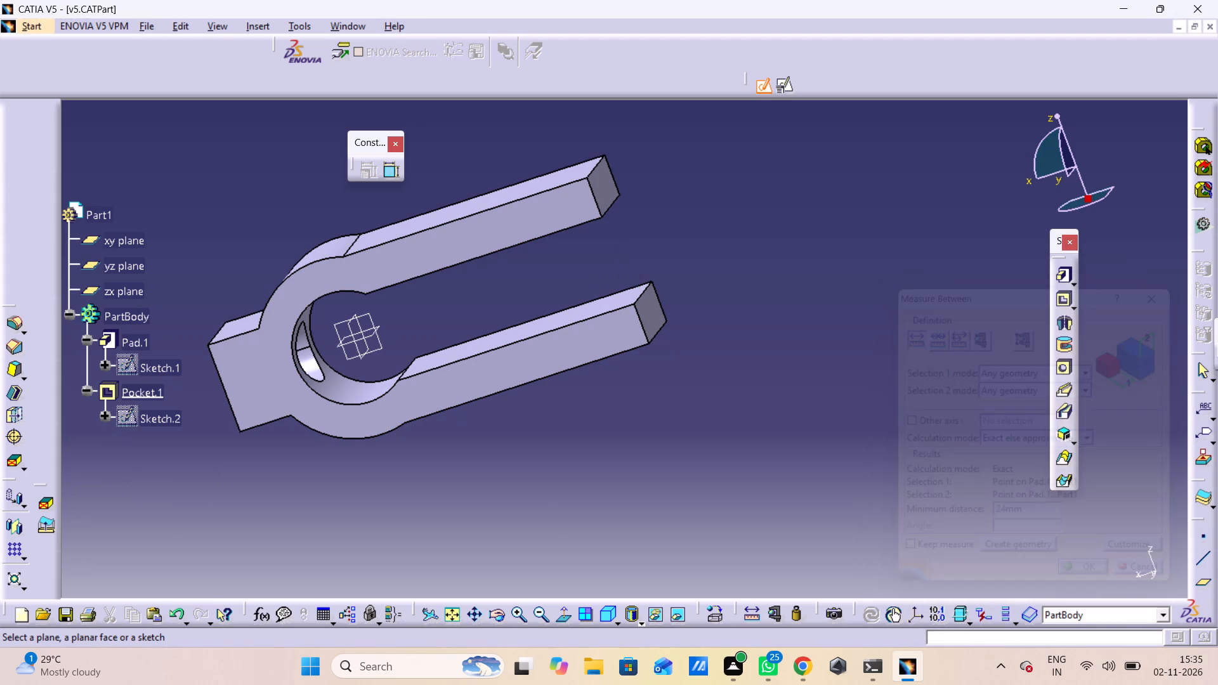
Open the pad's profile sketch and dimension the gap between the two long arms at their inner end corners.
double_click(122, 368)
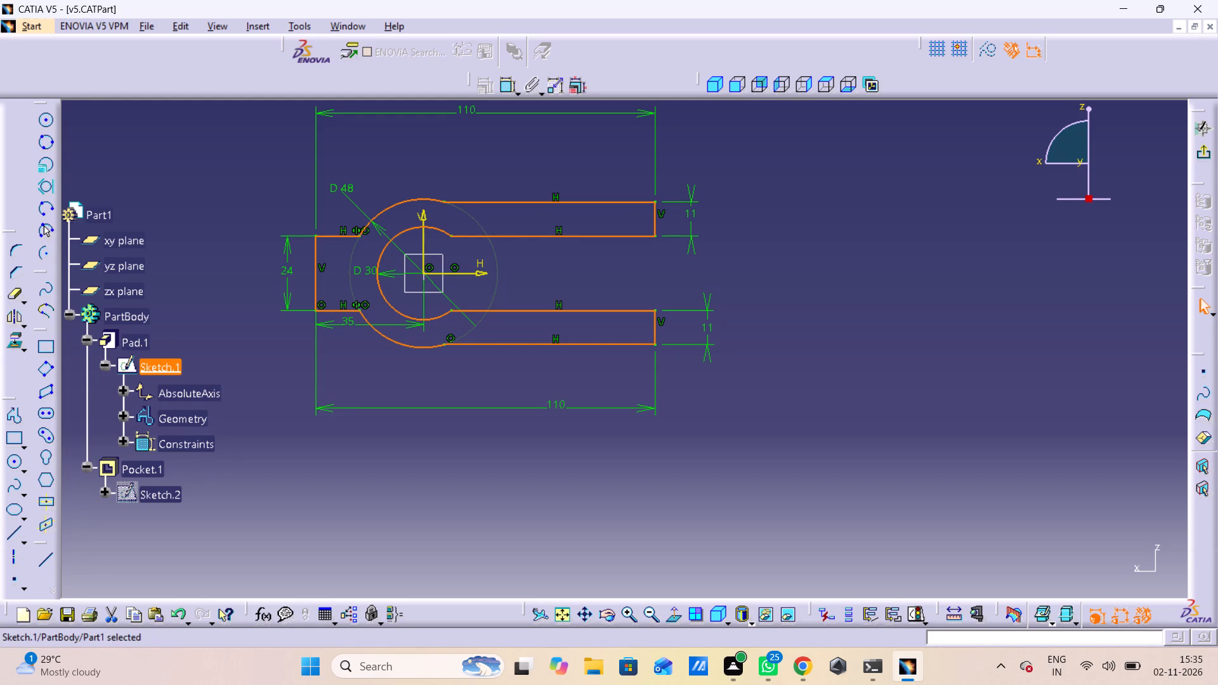
double_click(509, 88)
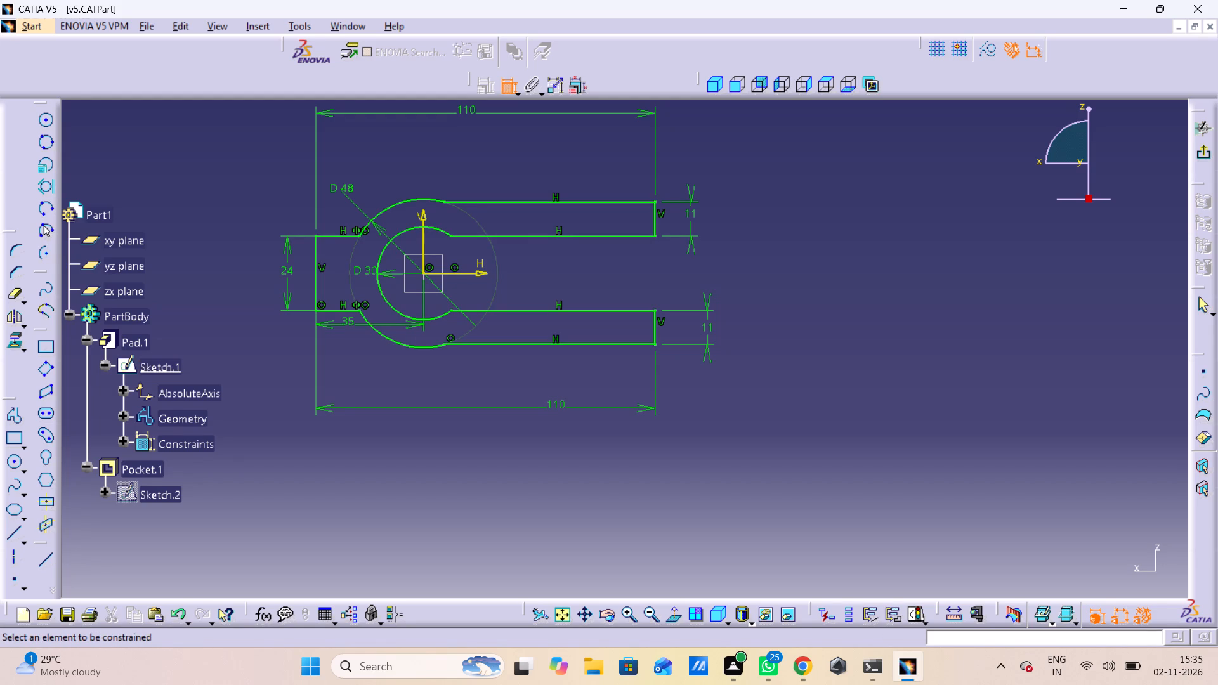
left_click_drag(654, 235, 655, 242)
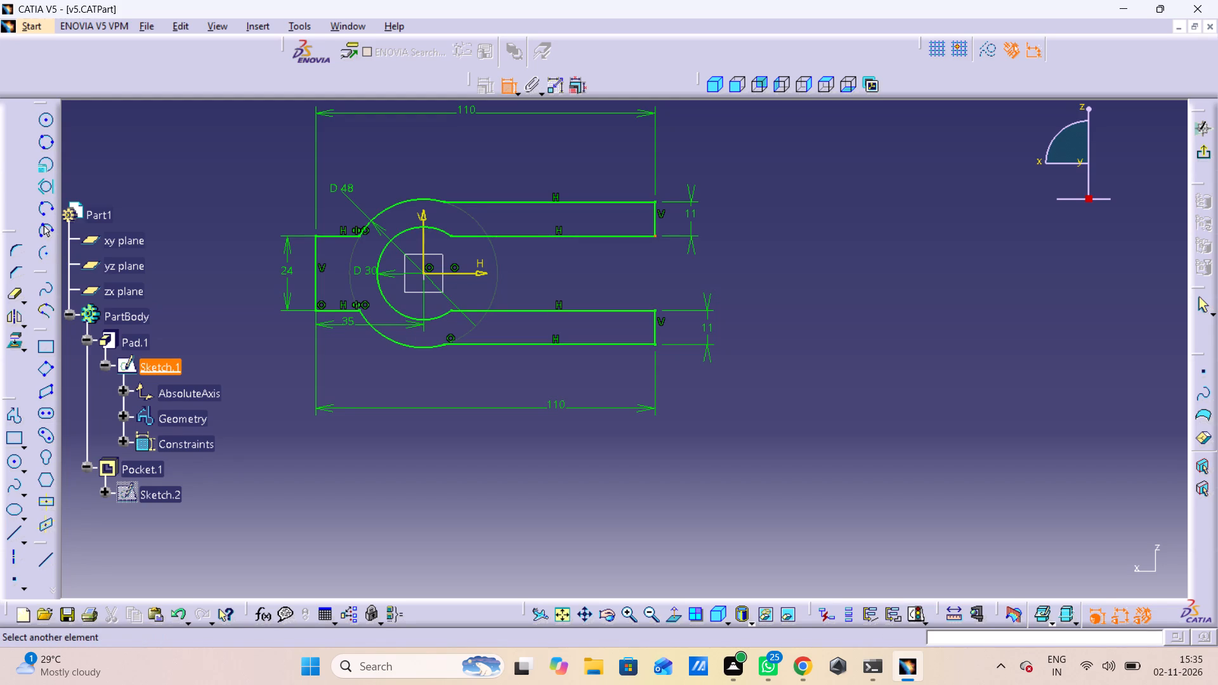
left_click(655, 308)
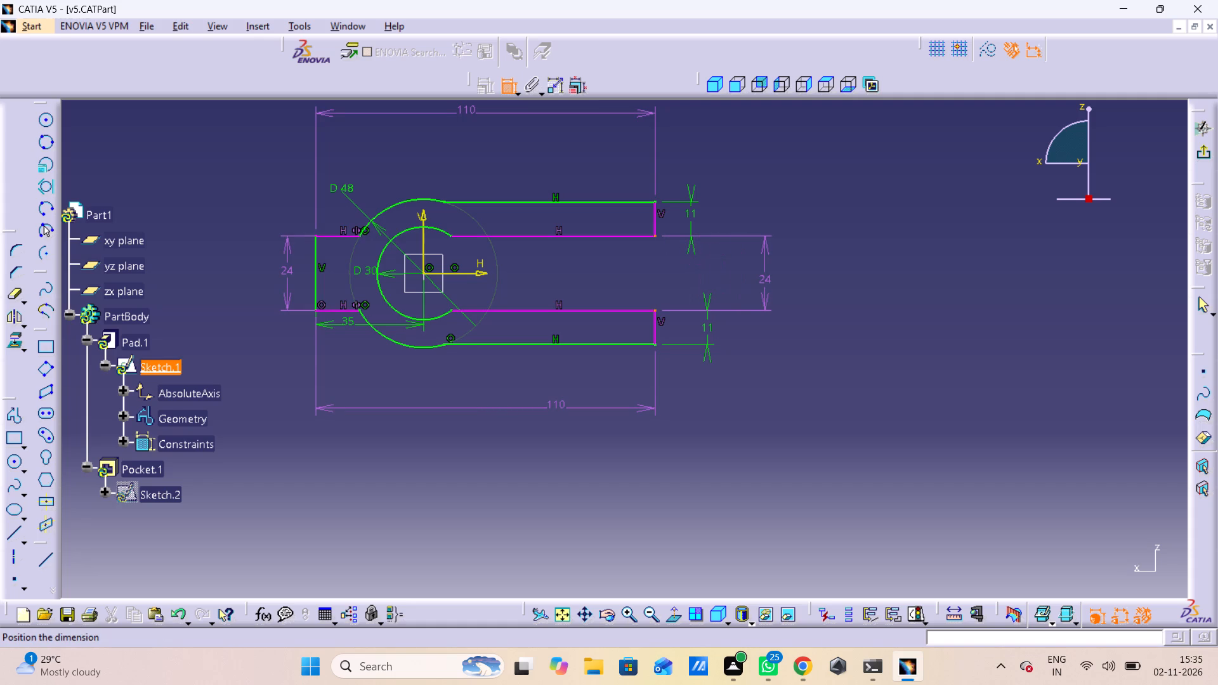
left_click(774, 285)
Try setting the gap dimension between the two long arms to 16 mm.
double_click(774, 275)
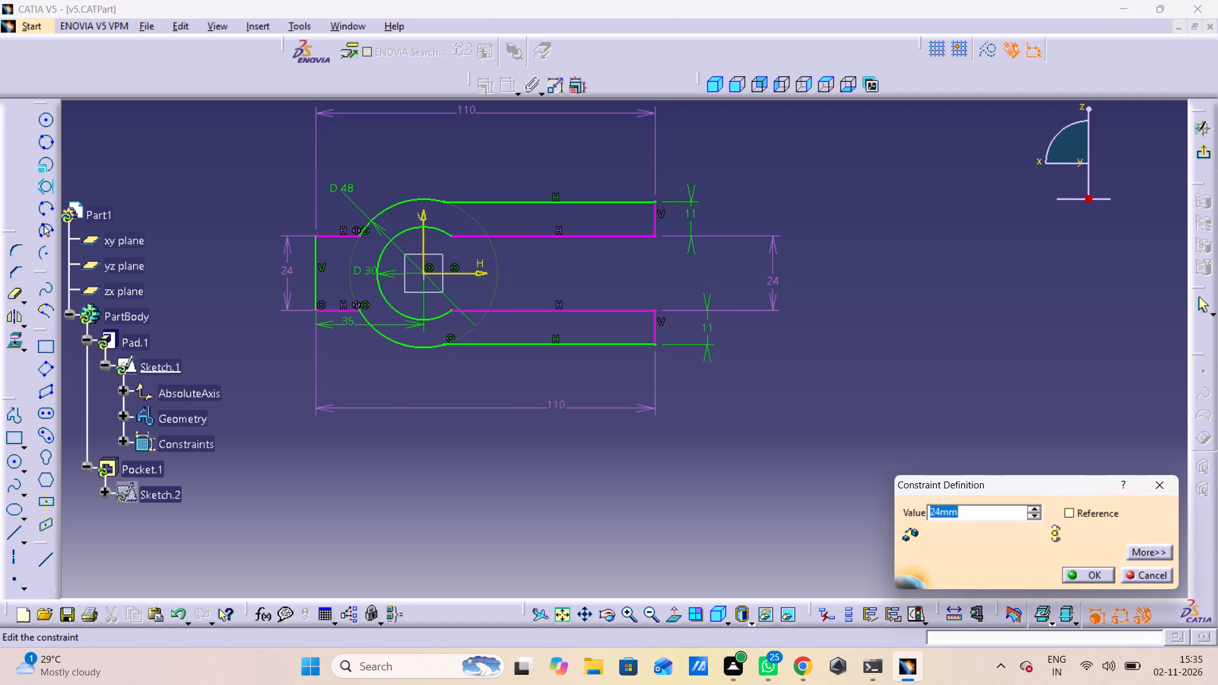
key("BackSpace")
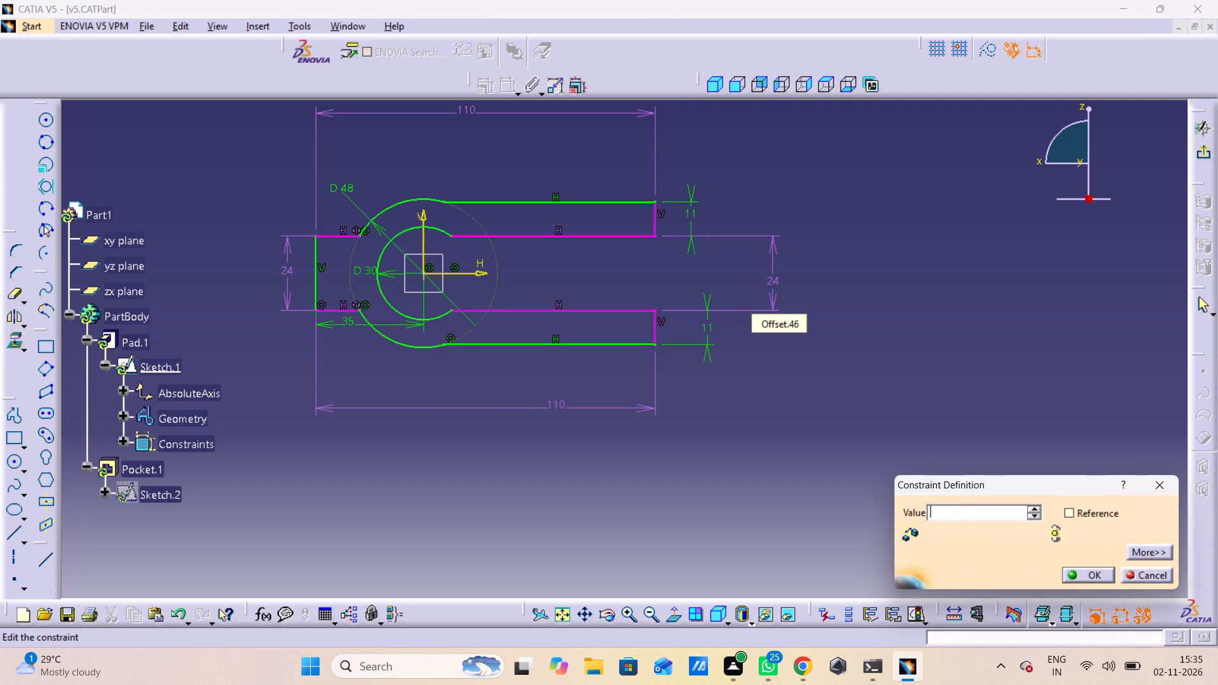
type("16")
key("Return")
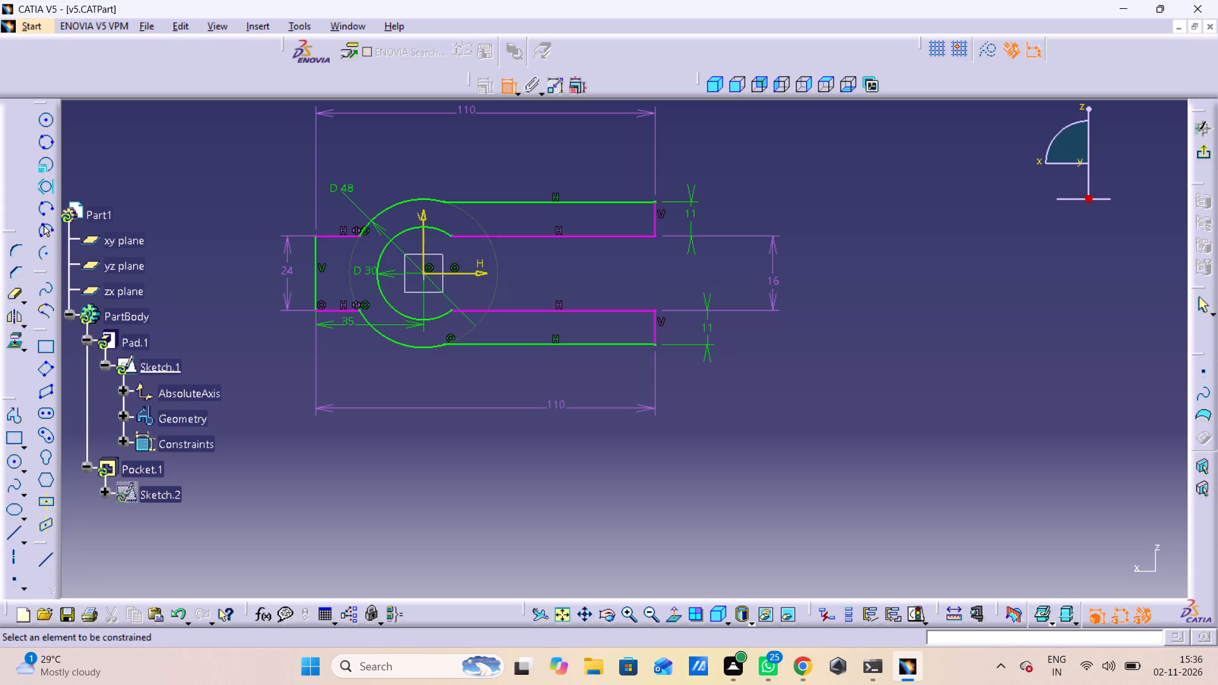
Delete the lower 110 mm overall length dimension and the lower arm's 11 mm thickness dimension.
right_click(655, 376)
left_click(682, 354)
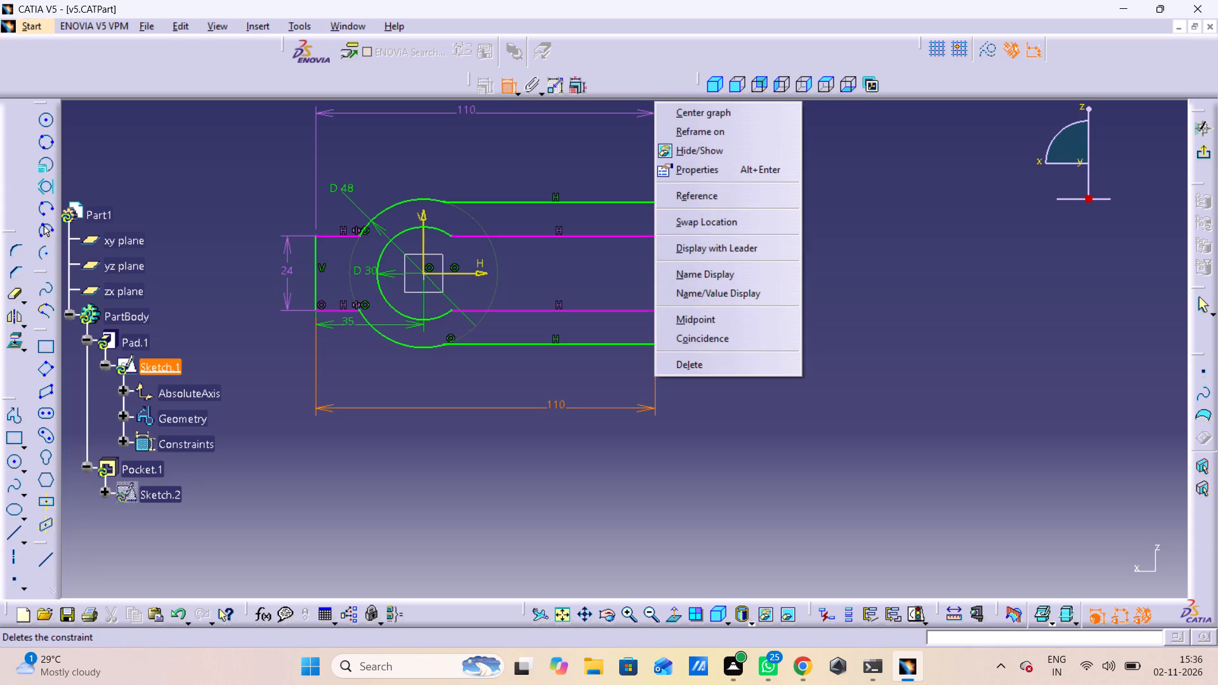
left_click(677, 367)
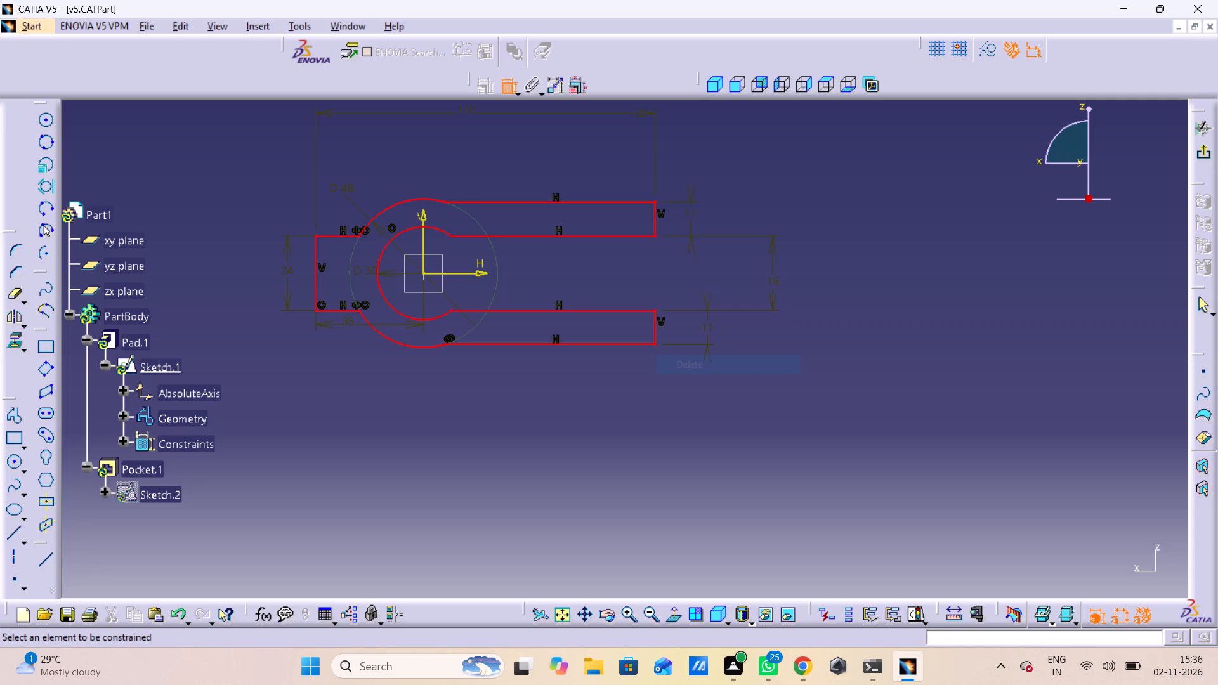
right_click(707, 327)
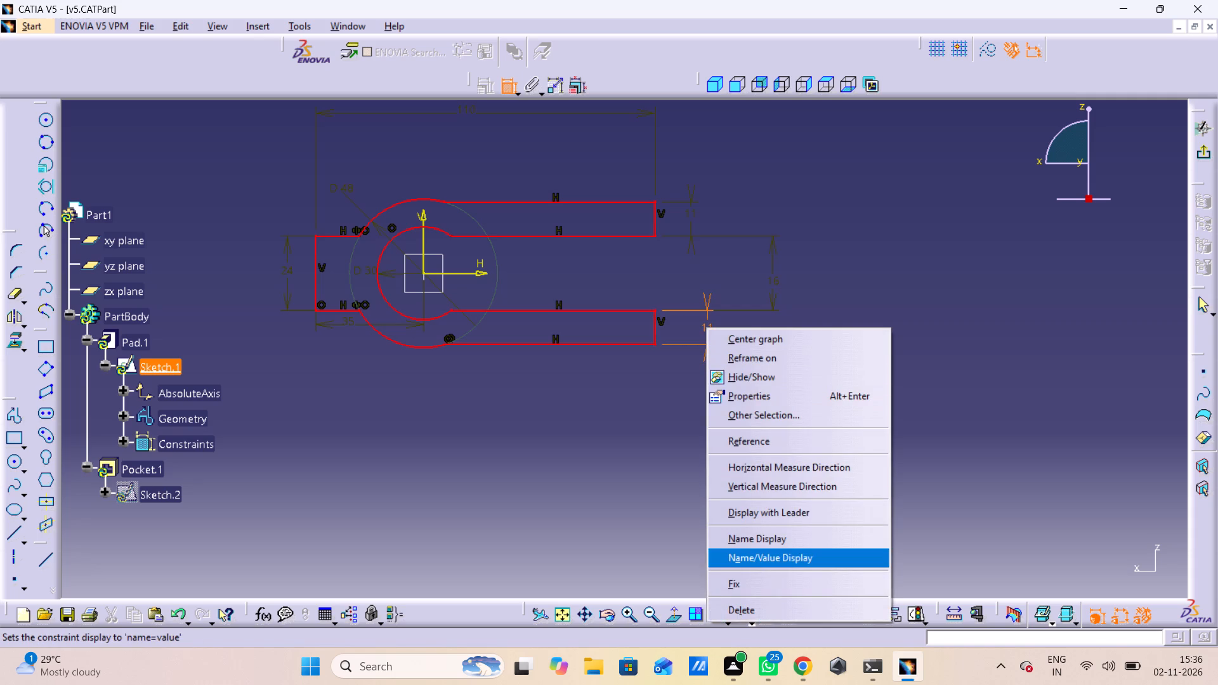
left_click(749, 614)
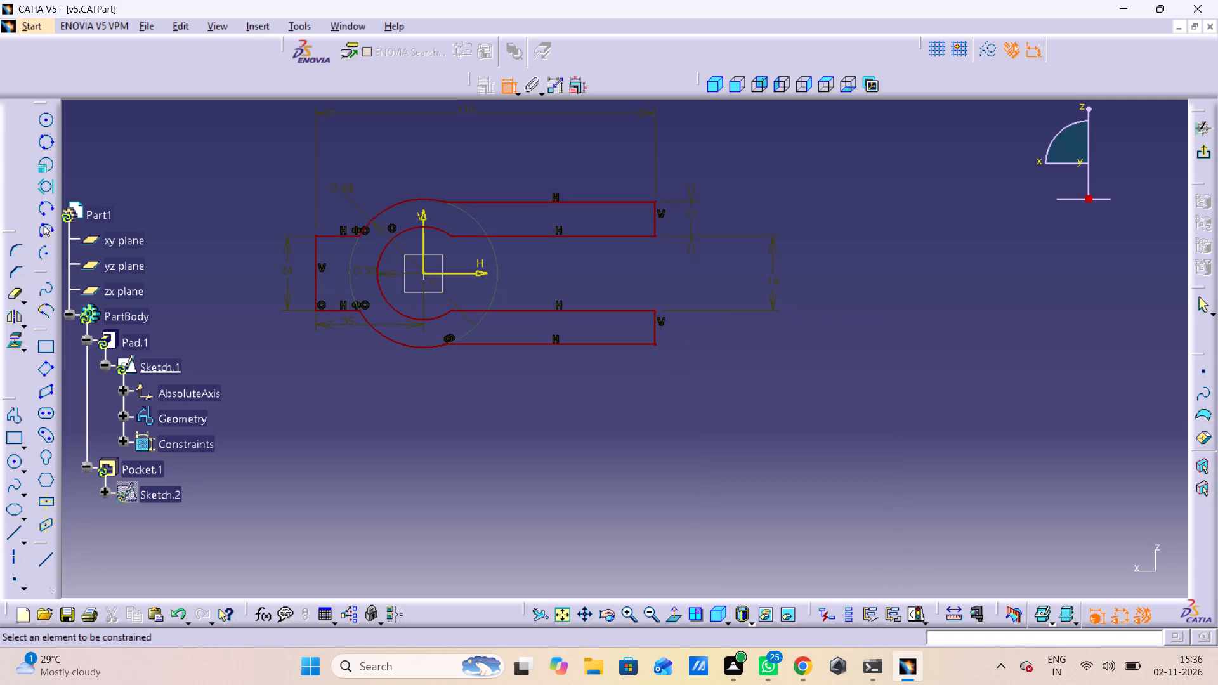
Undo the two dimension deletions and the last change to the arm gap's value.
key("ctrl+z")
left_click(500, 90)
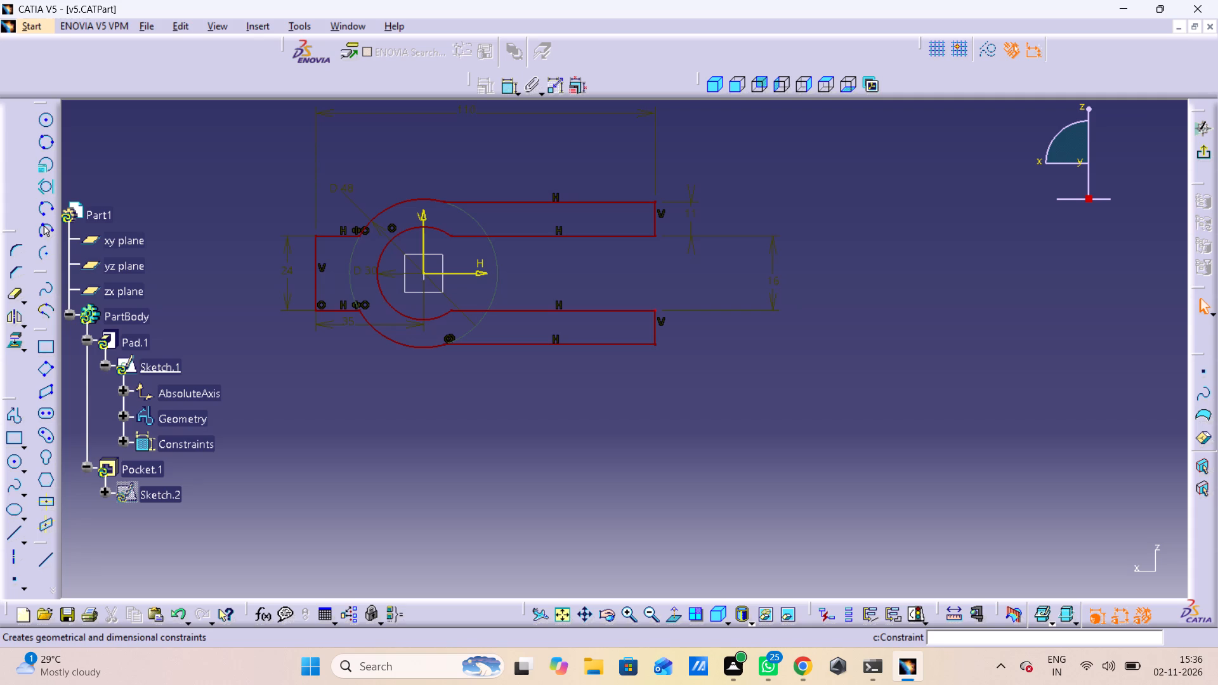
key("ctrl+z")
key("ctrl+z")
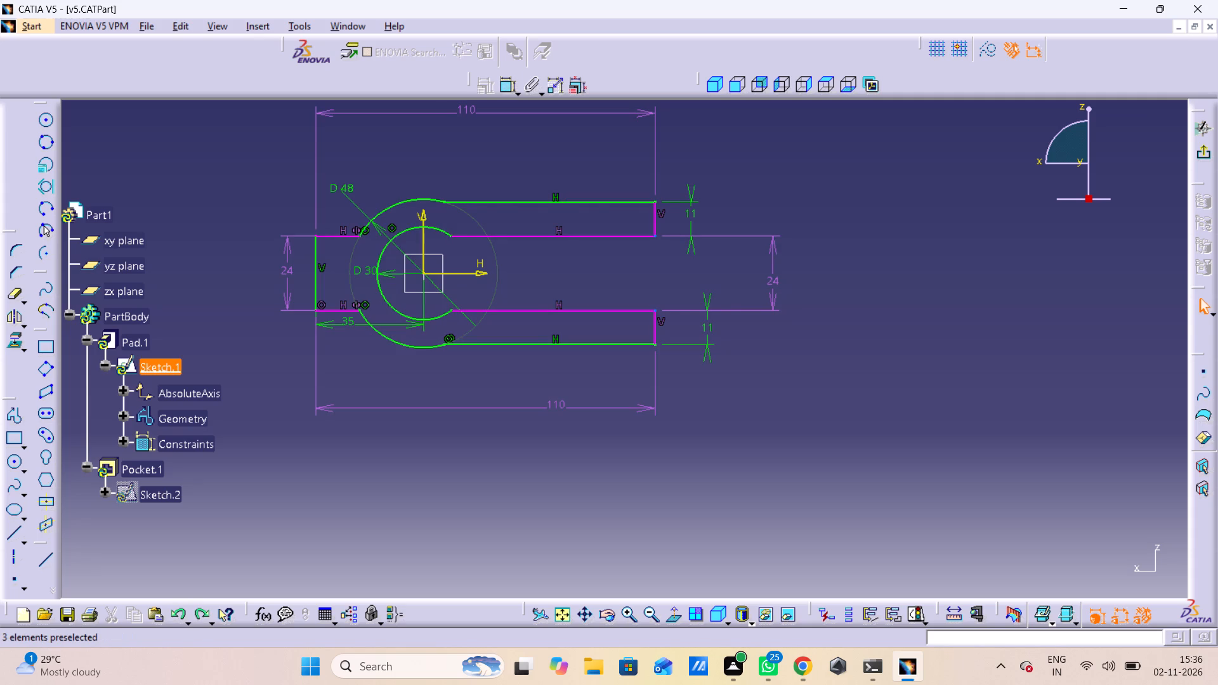
Delete the height dimension of the short stem's end, opposite the arms.
right_click(288, 308)
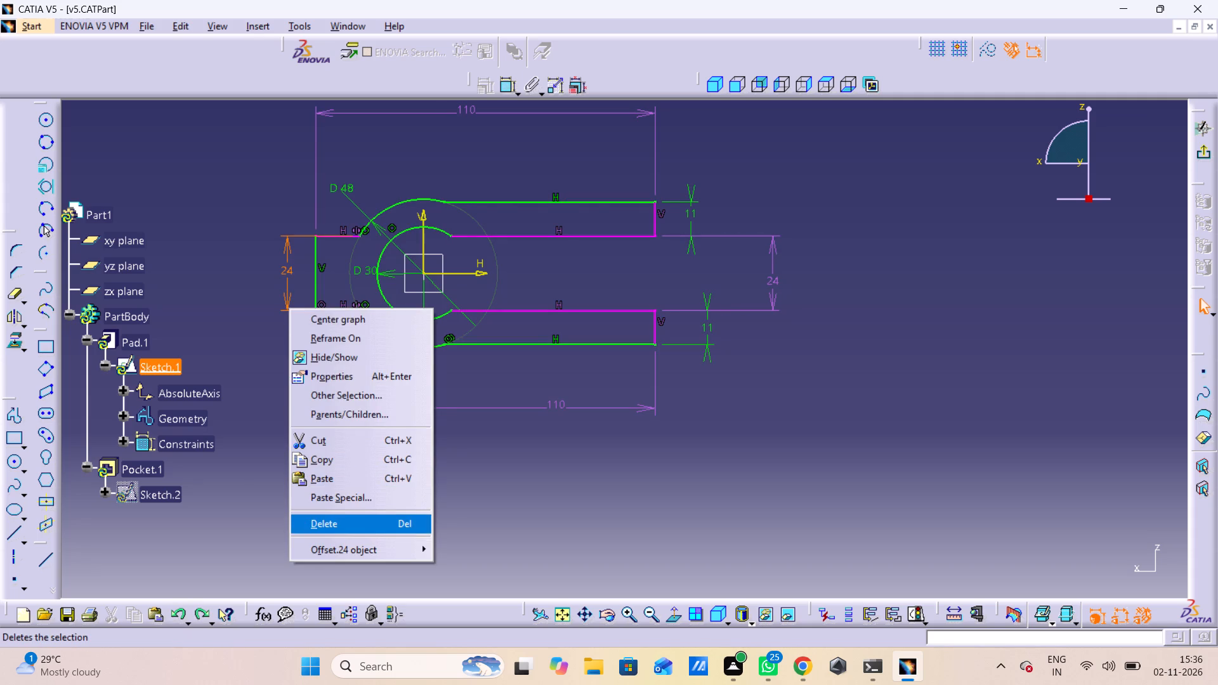
left_click(310, 516)
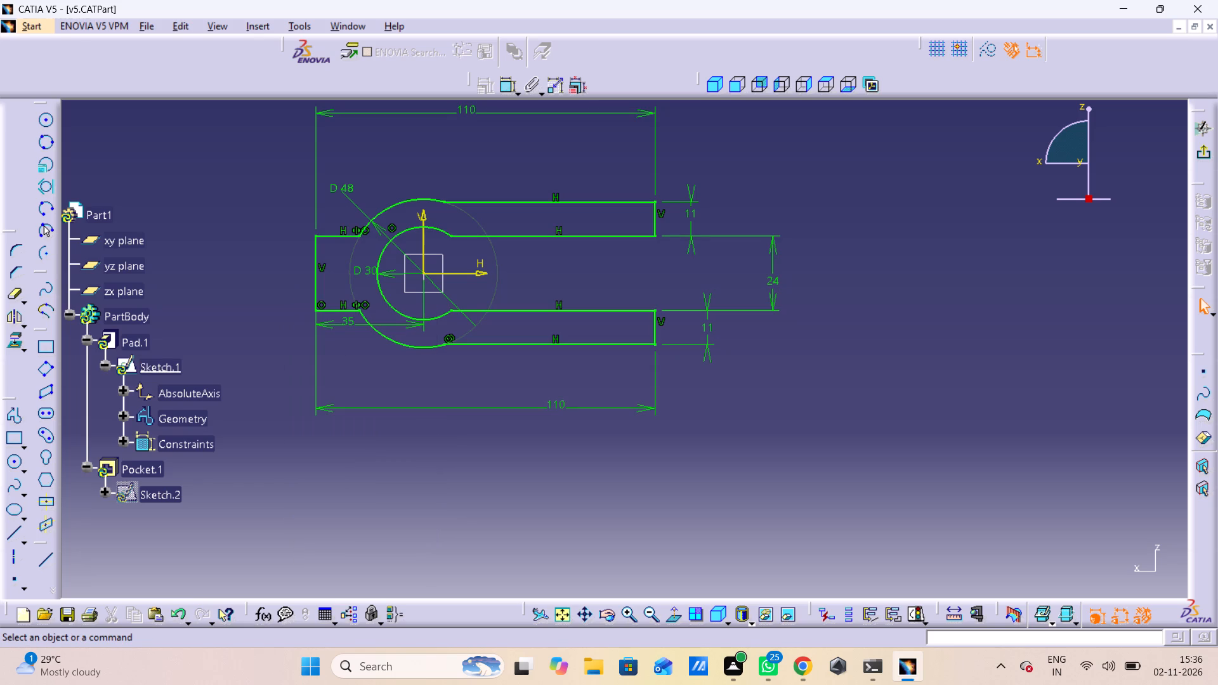
Dimension the length of the short stem's lower edge, placing the dimension below the stem.
left_click(330, 238)
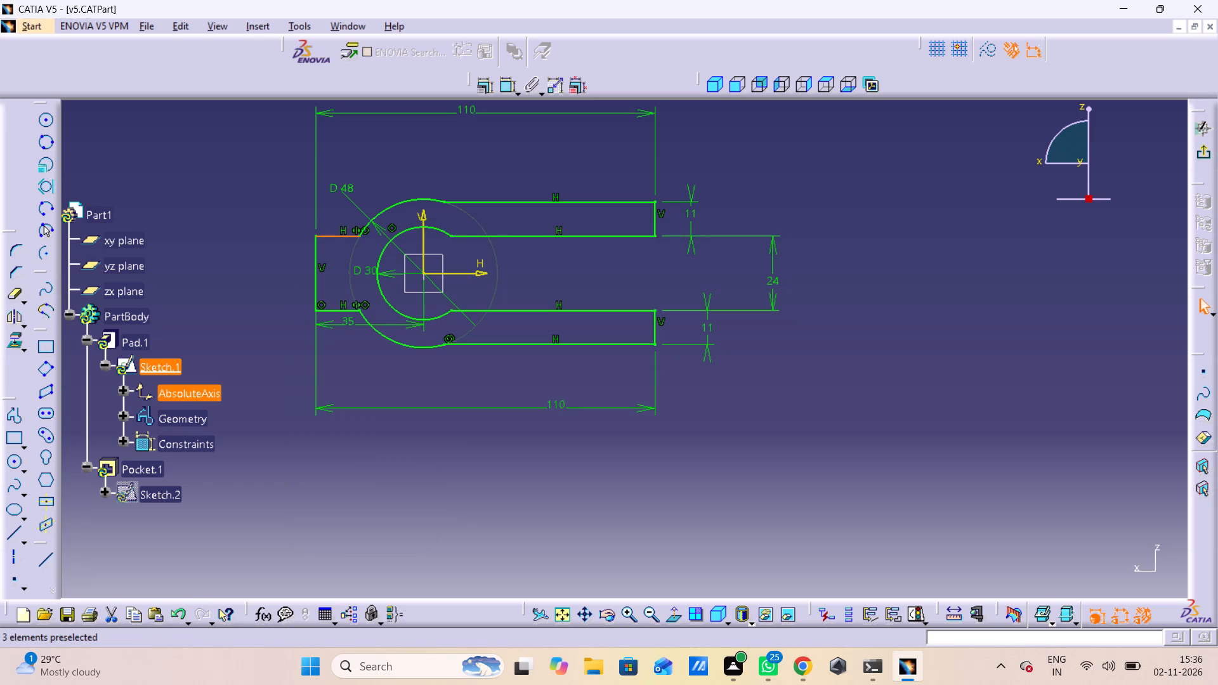
left_click(232, 238)
double_click(511, 89)
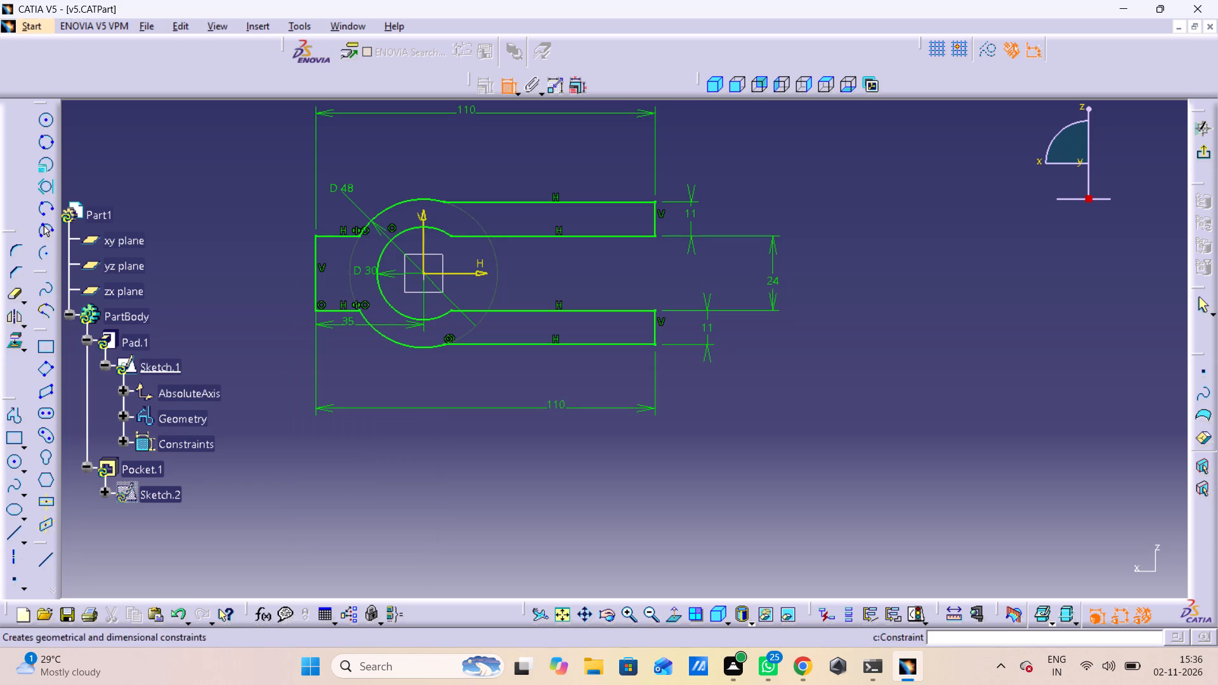
left_click_drag(337, 308, 329, 326)
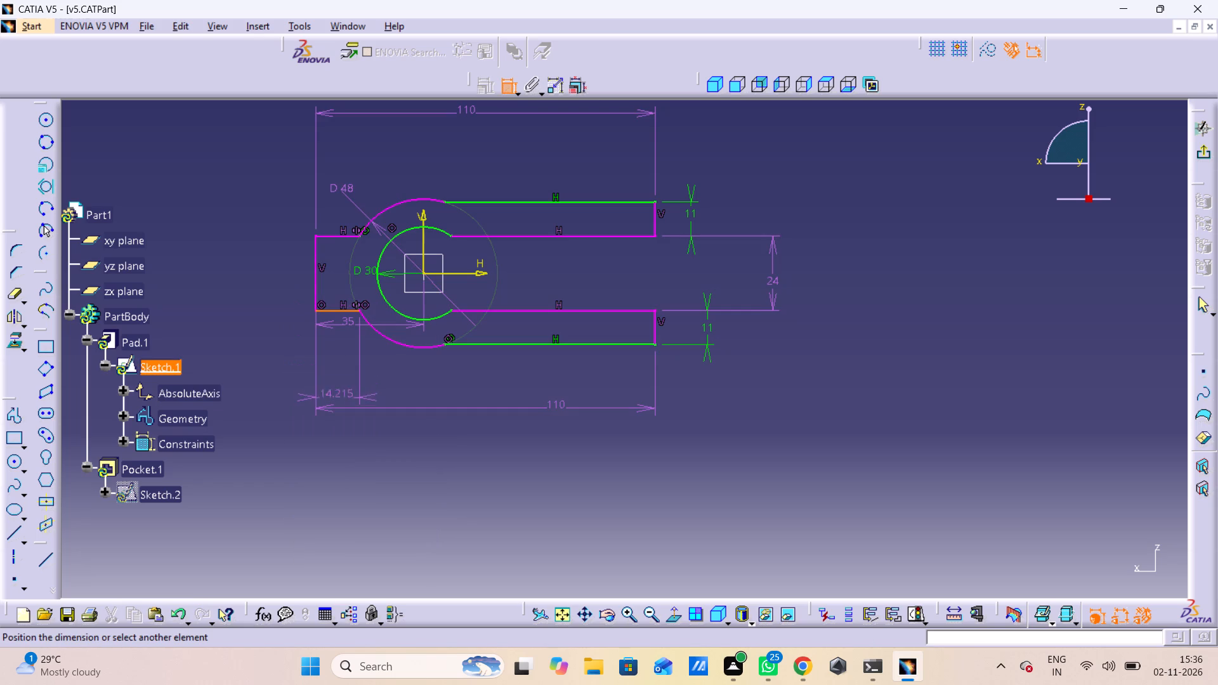
left_click(343, 381)
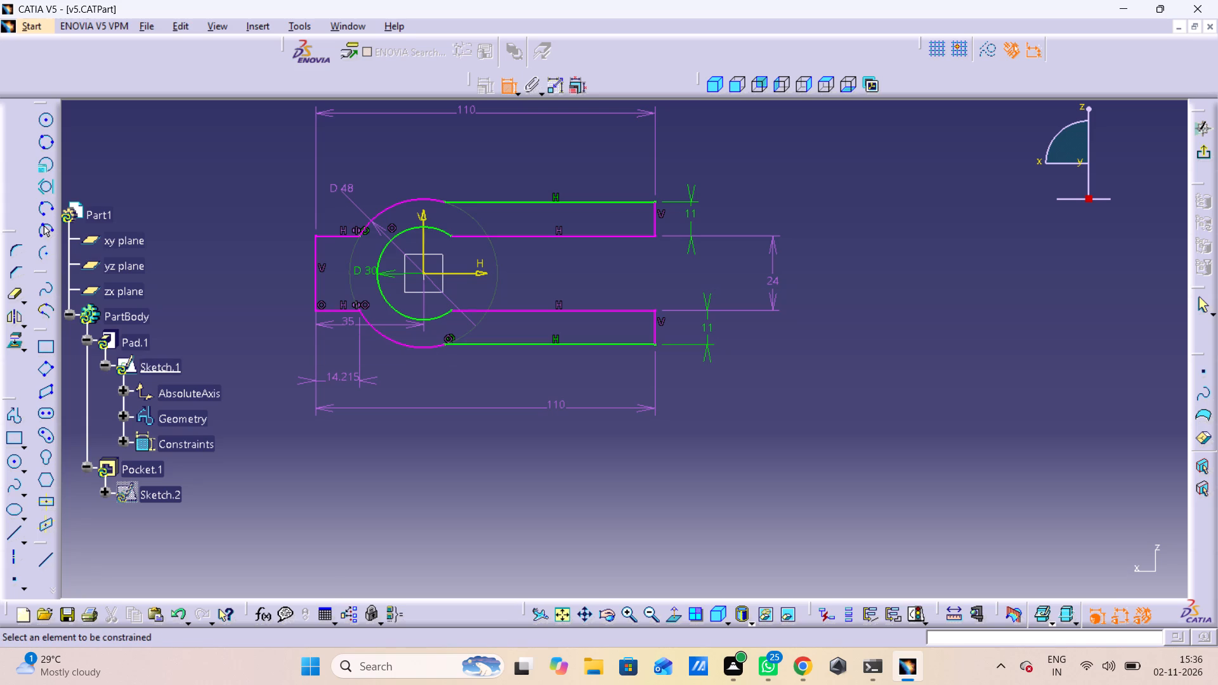
Delete the 35 mm dimension between the stem's end edge and the circle centre.
right_click(394, 322)
right_click(402, 322)
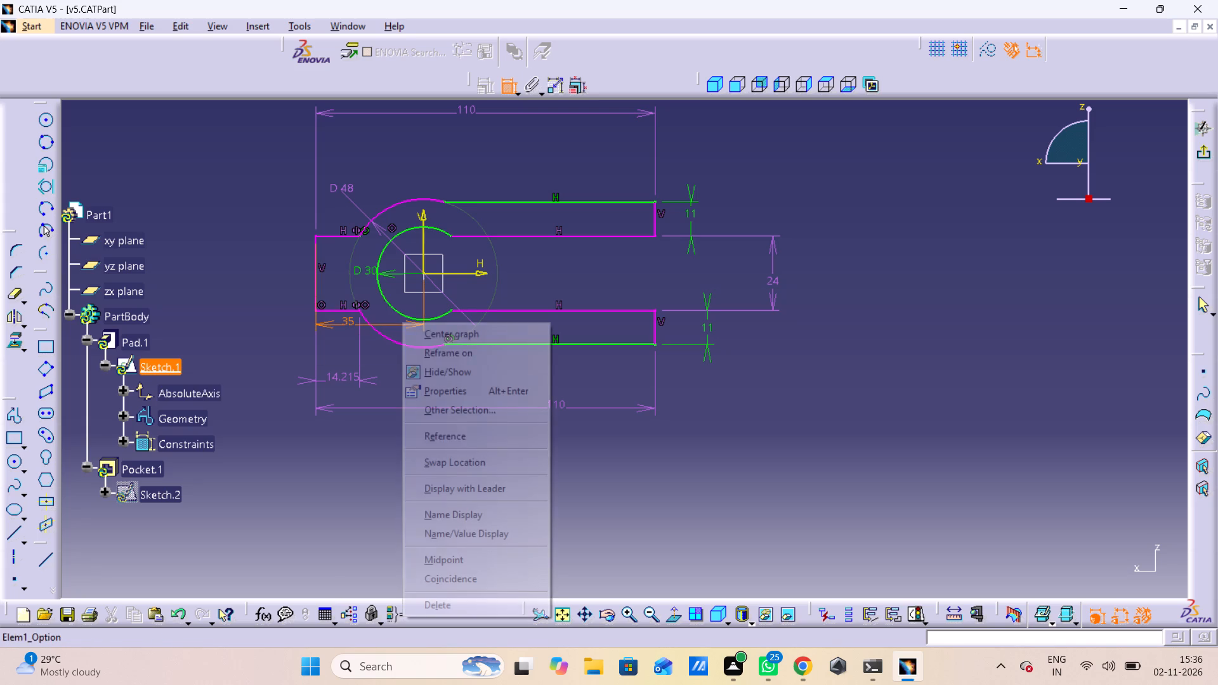
left_click(450, 601)
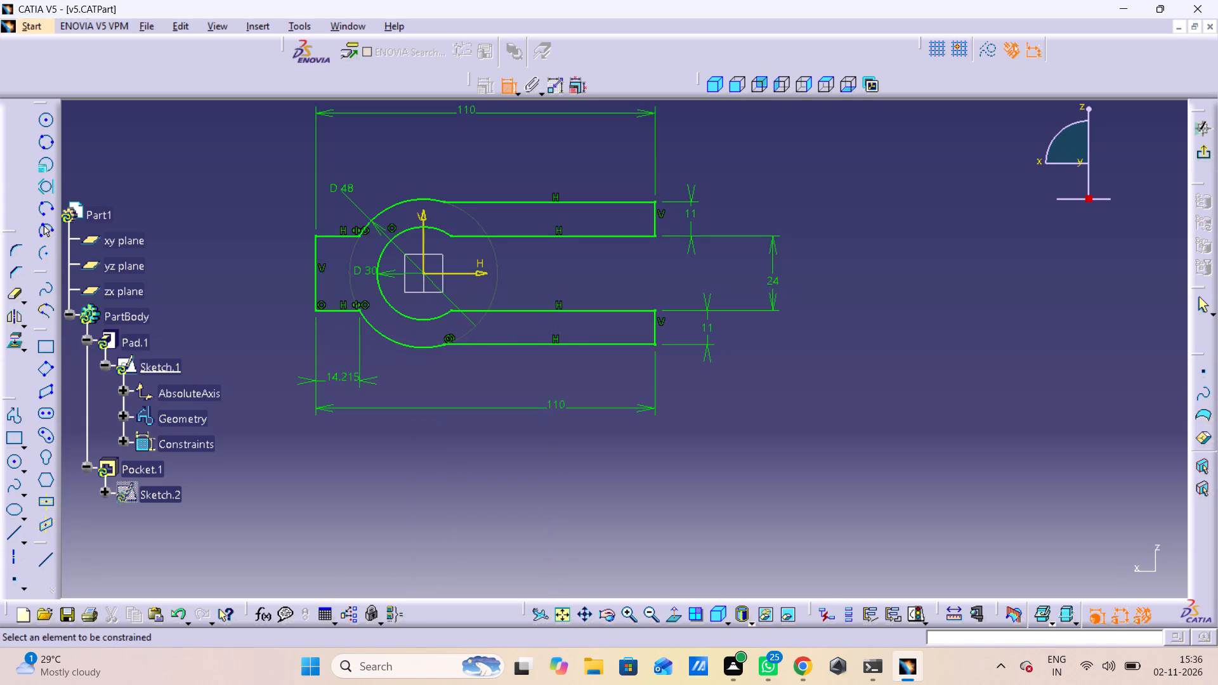
Set the length dimension of the stem's lower edge to 24 mm.
left_click(342, 380)
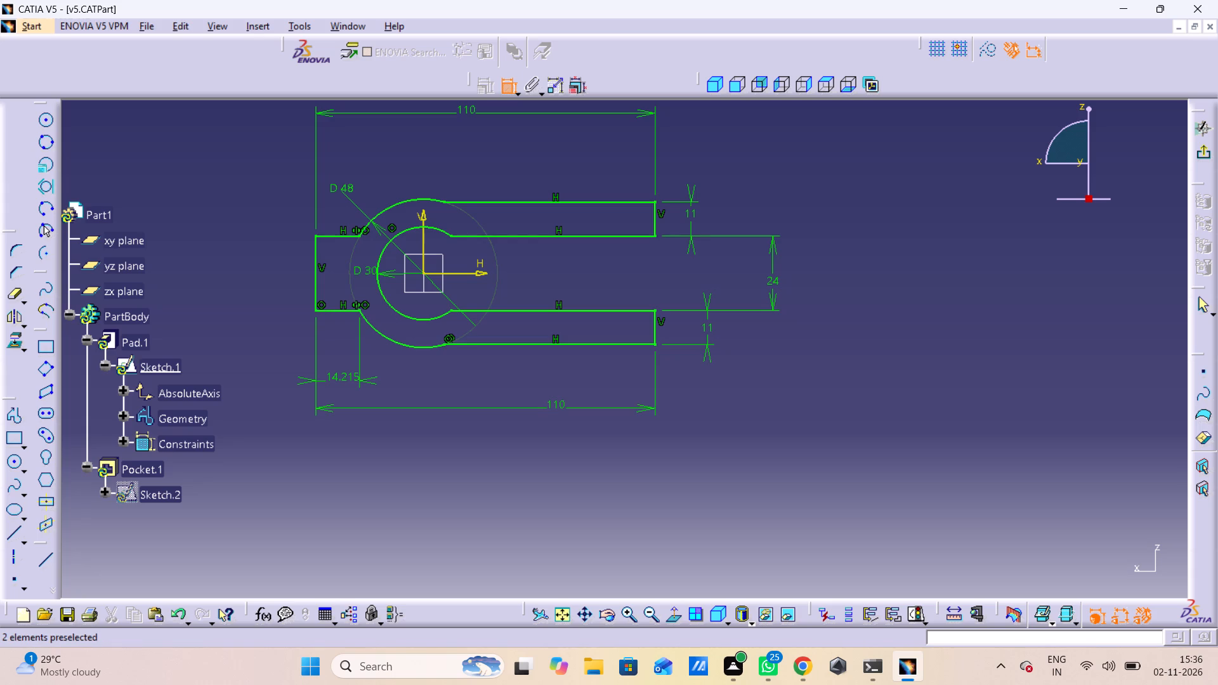
left_click(357, 369)
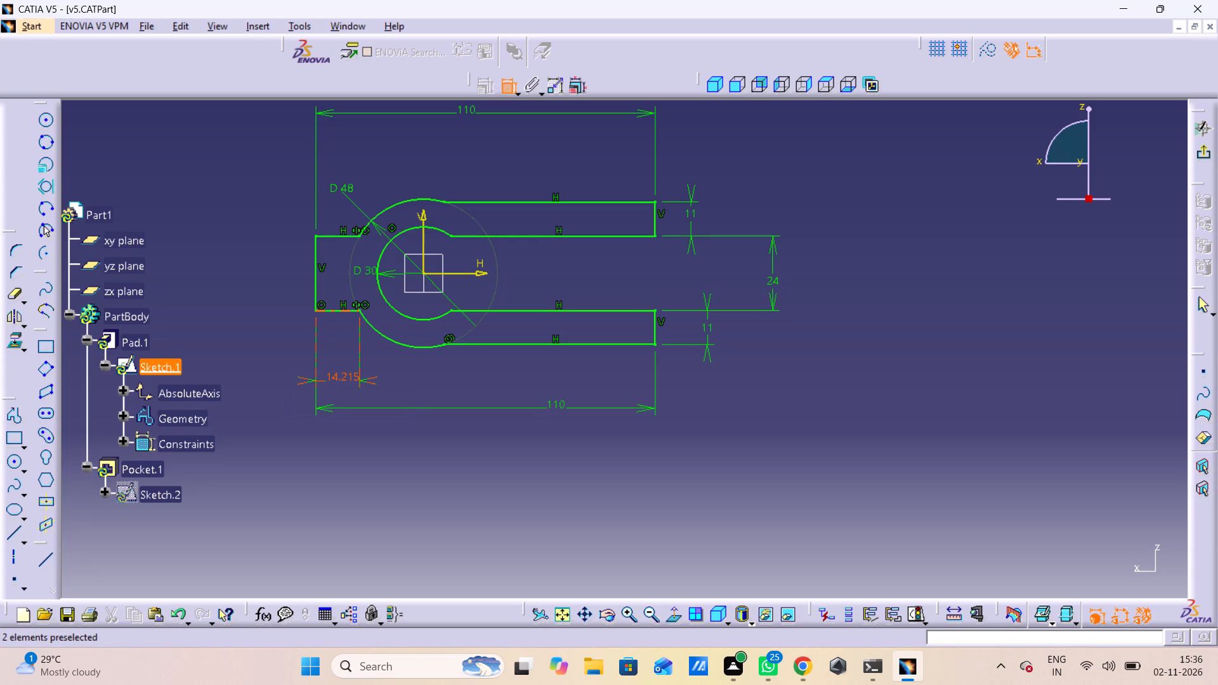
double_click(346, 374)
type("24")
key("Return")
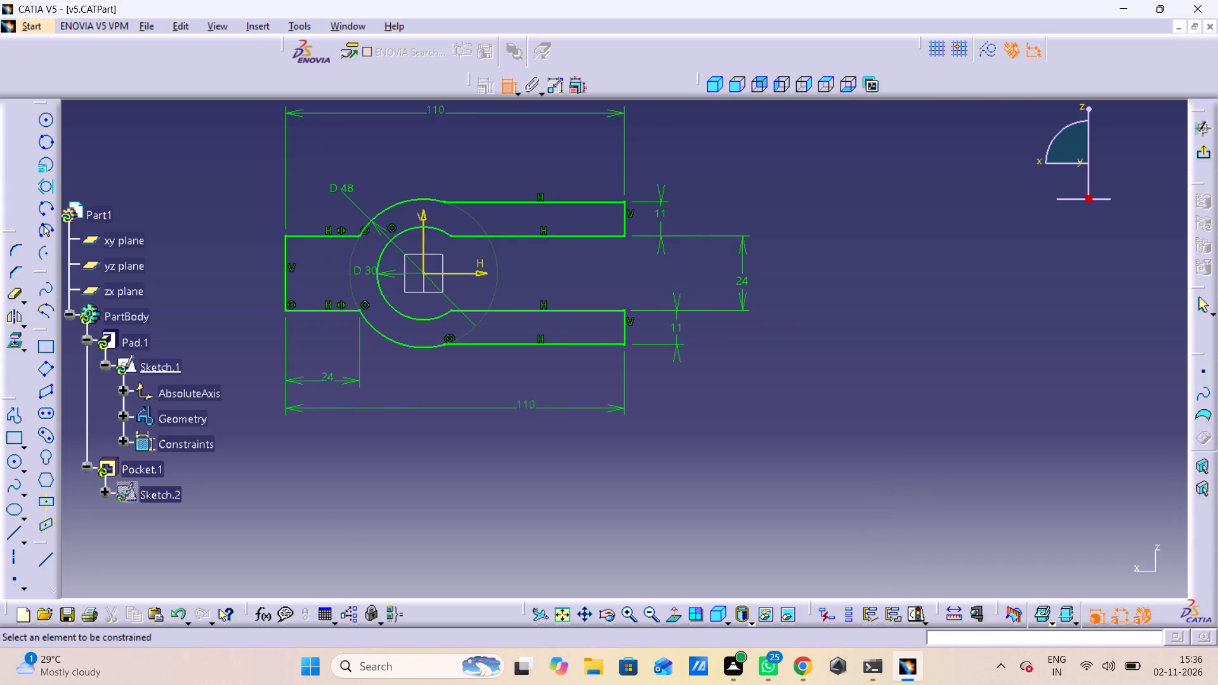
Set the gap dimension between the two long arms to 16 mm.
double_click(745, 275)
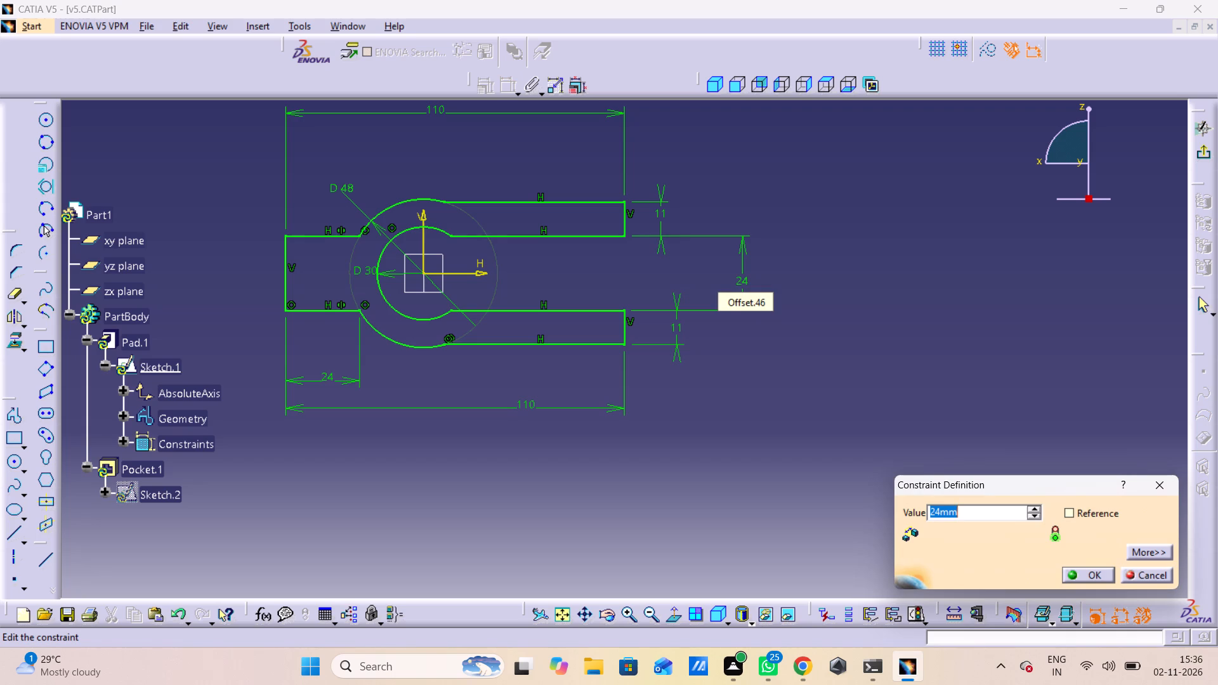
type("16")
key("Return")
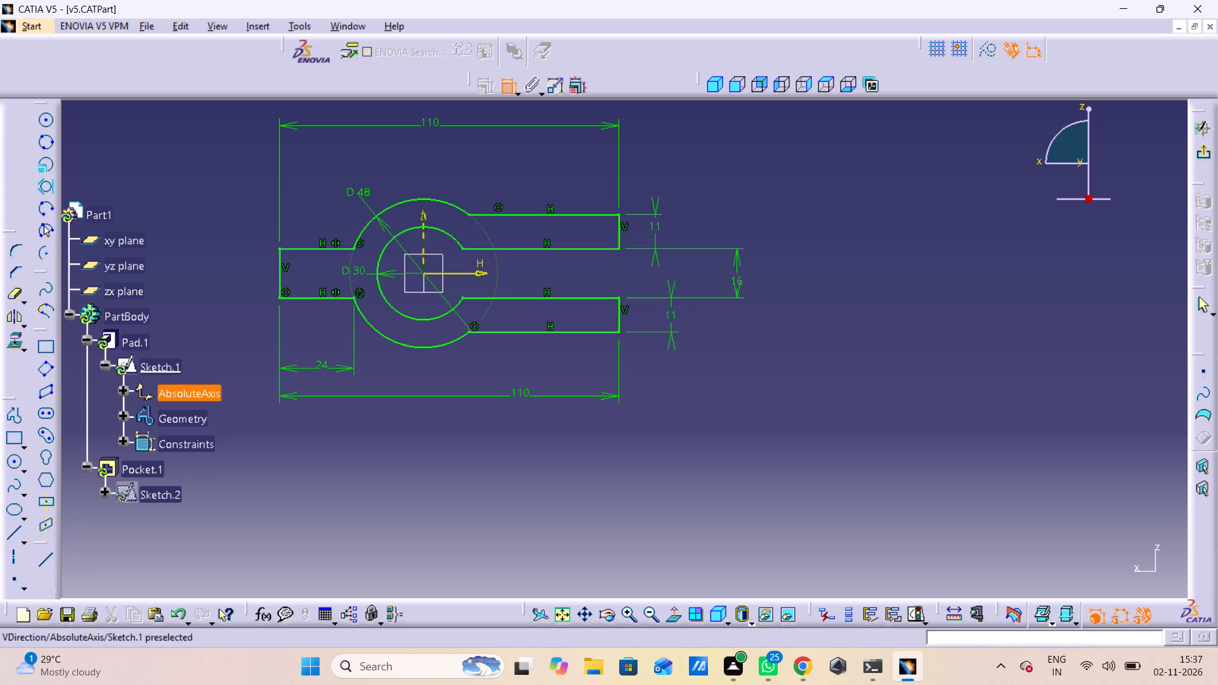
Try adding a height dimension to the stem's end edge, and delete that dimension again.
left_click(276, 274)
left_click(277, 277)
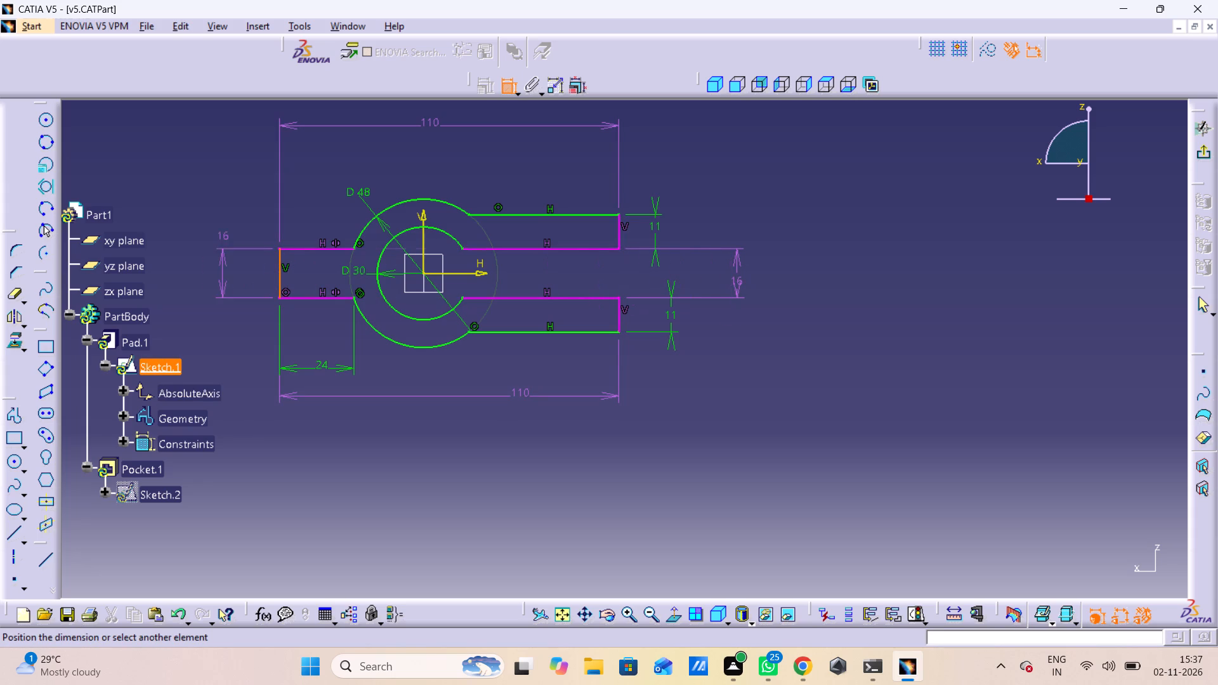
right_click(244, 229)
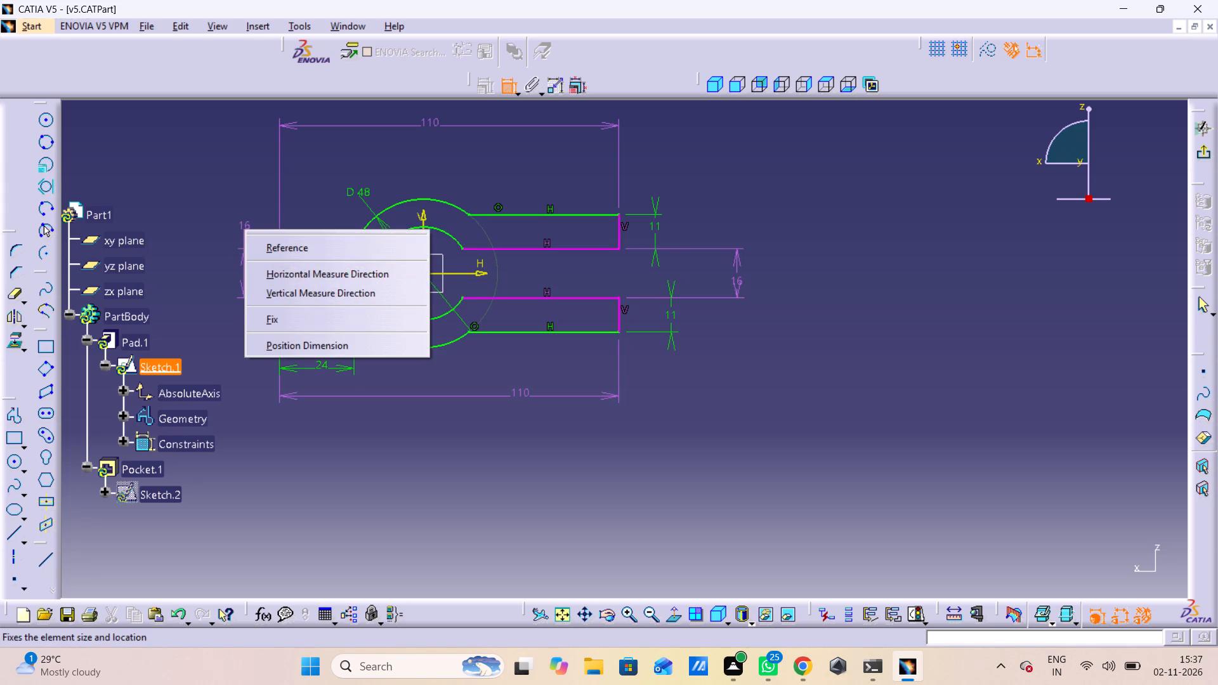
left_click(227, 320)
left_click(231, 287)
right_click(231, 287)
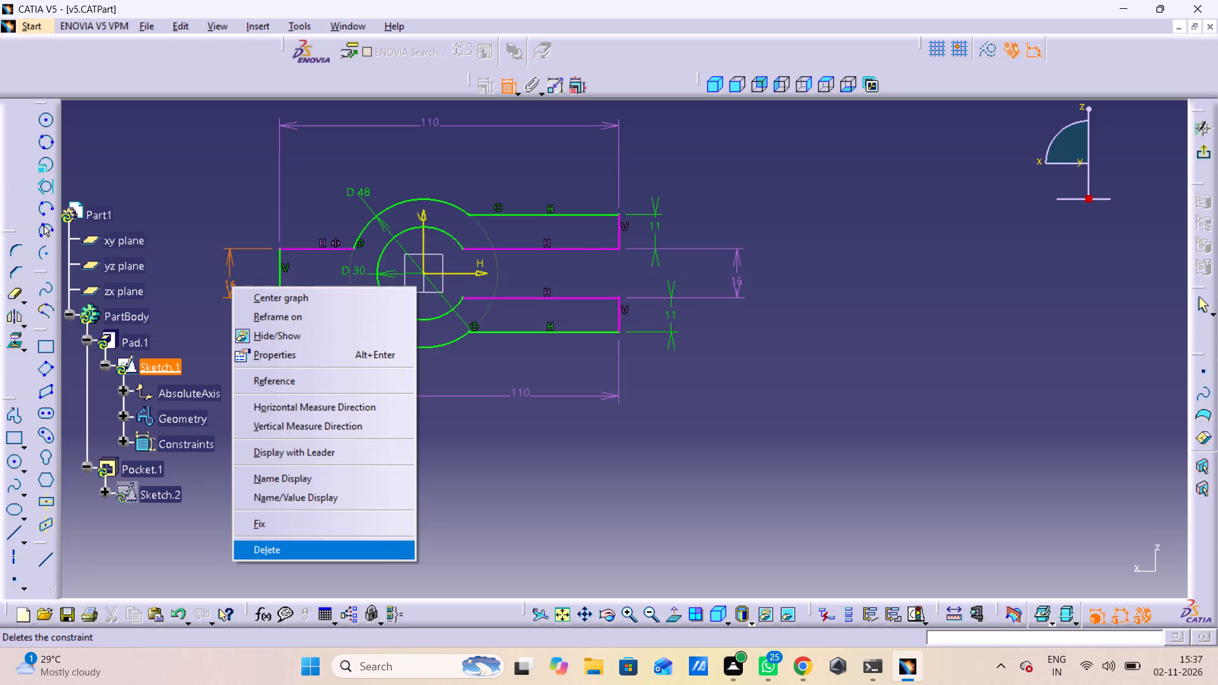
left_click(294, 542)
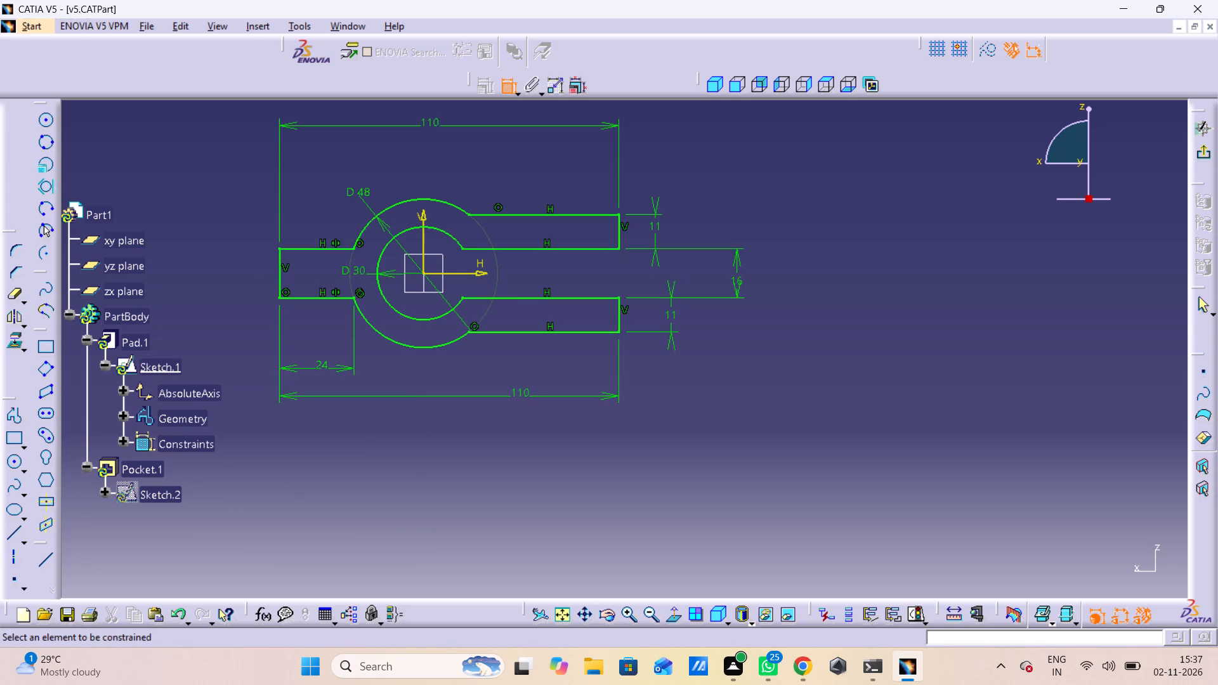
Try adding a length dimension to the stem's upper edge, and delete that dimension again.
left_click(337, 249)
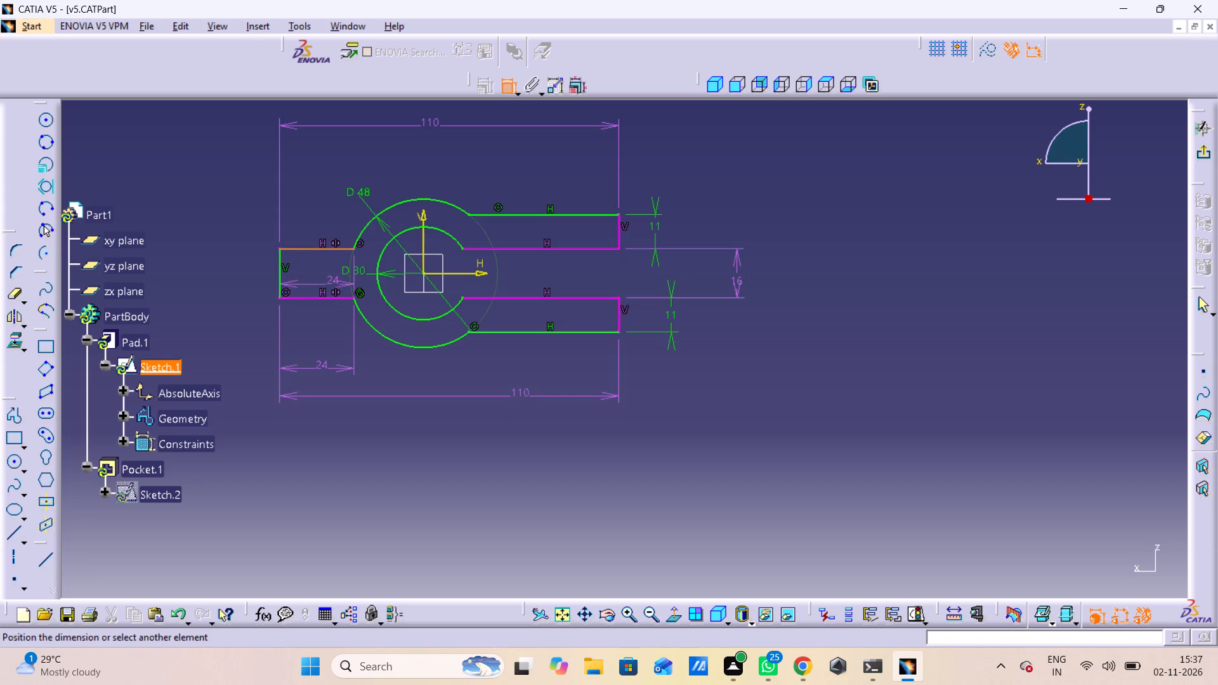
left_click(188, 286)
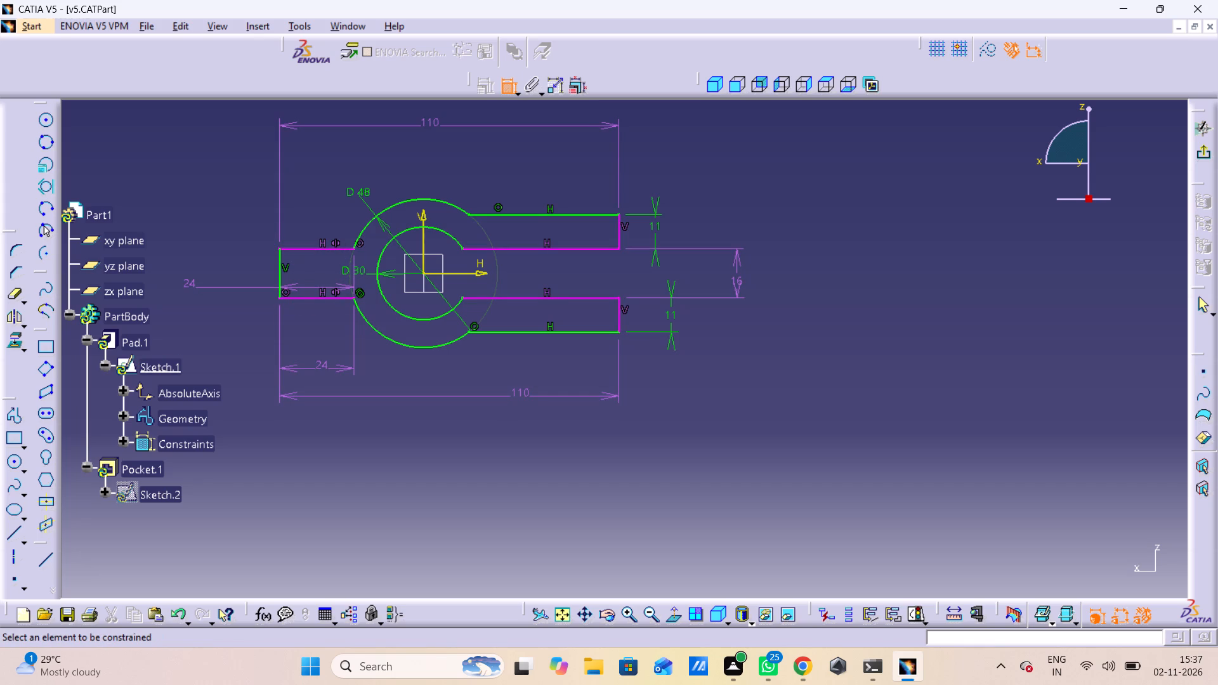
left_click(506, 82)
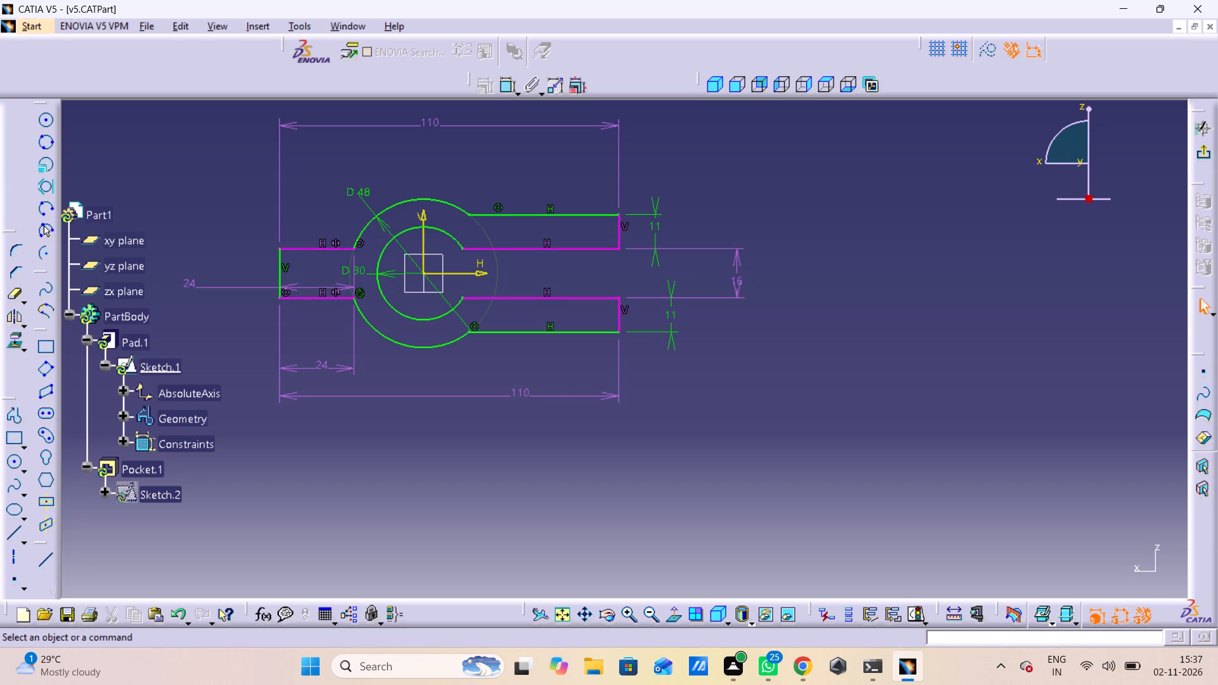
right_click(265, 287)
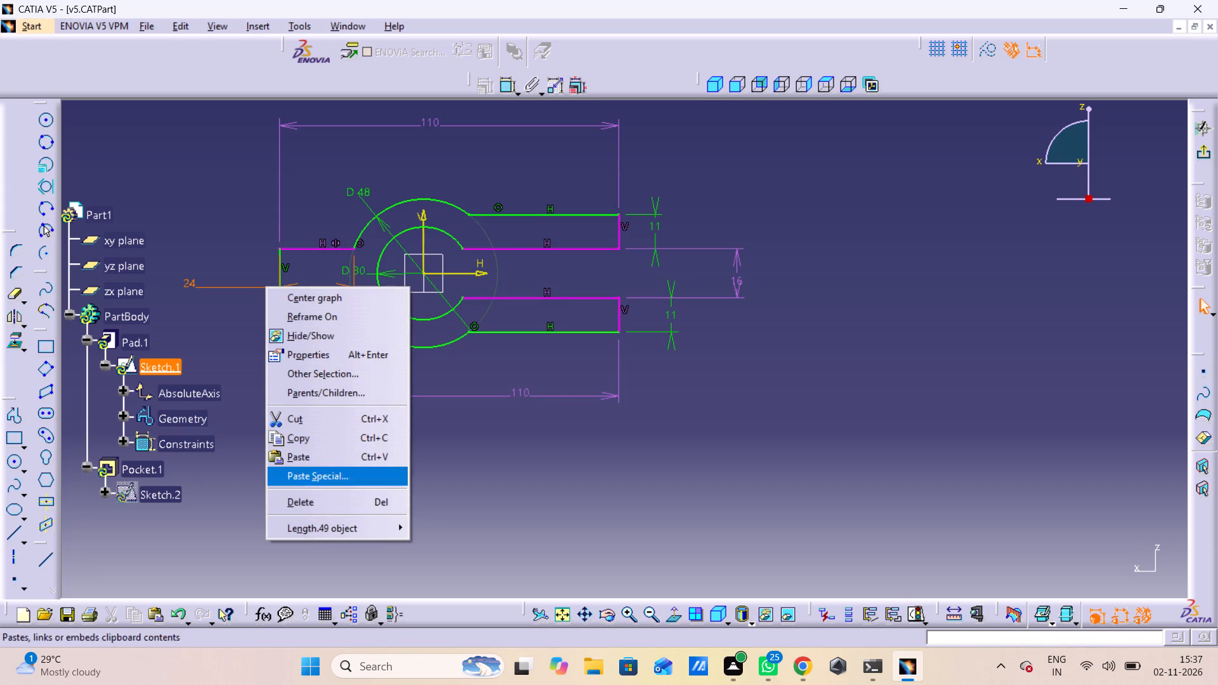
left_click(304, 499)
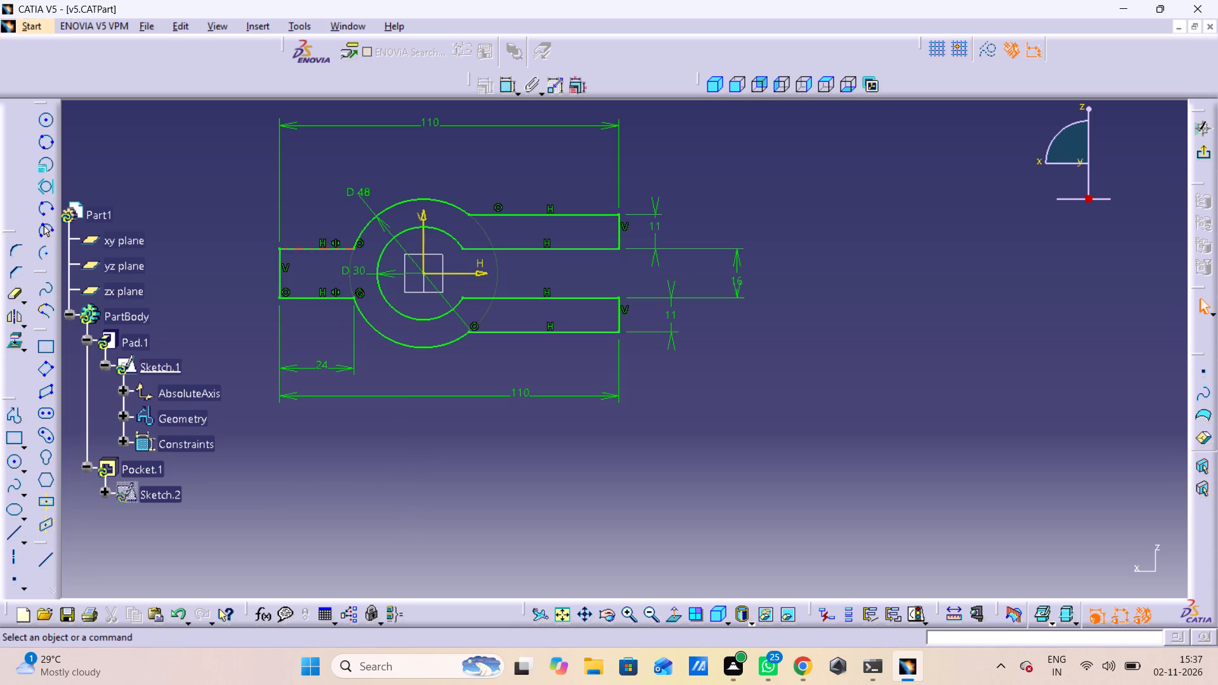
Delete the upper and lower horizontal edges of the stem.
left_click(337, 251)
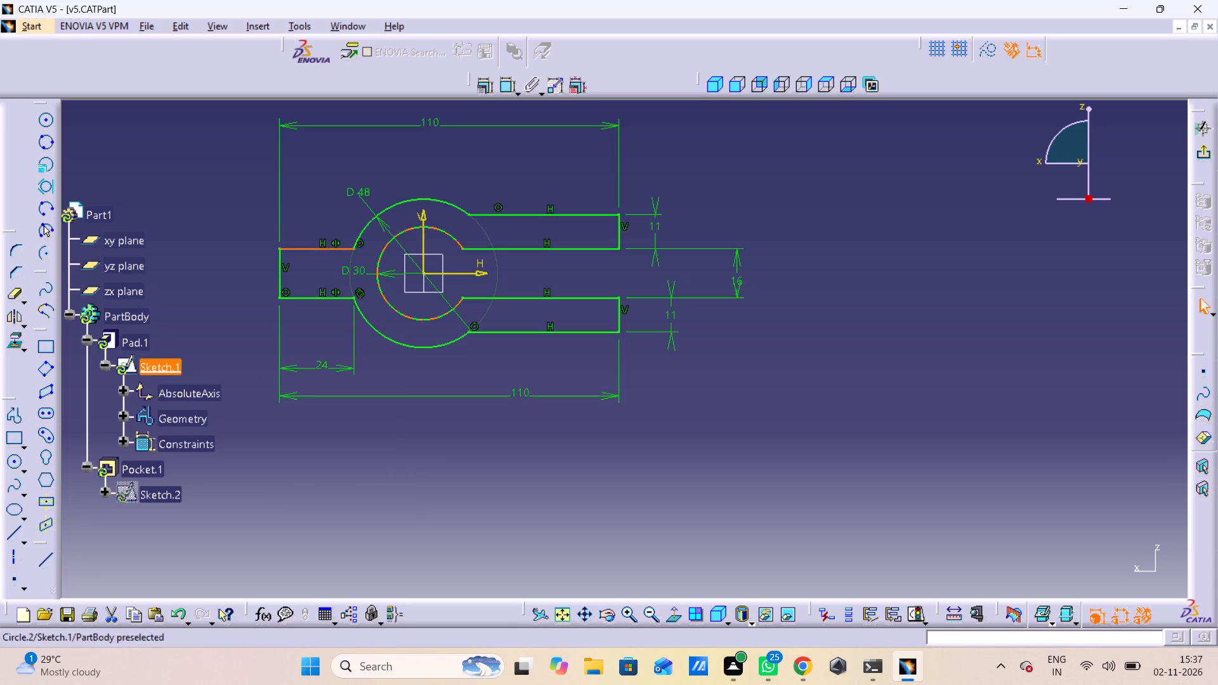
right_click(324, 249)
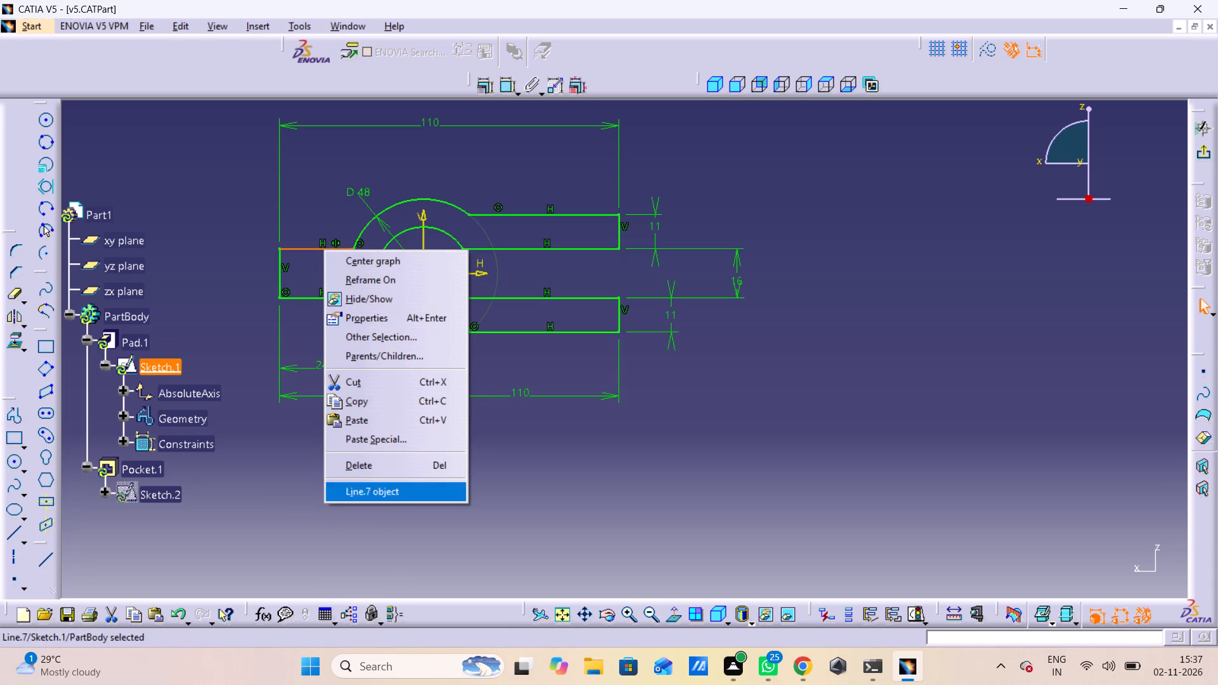
left_click(388, 464)
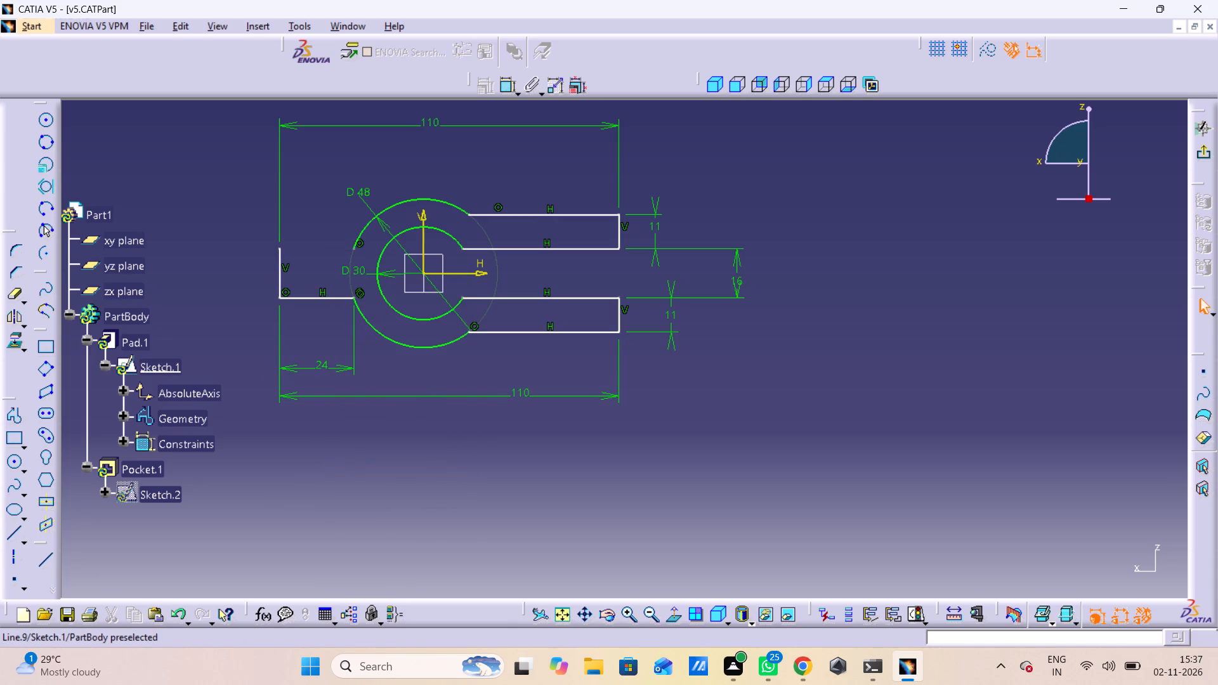
right_click(324, 299)
left_click(364, 512)
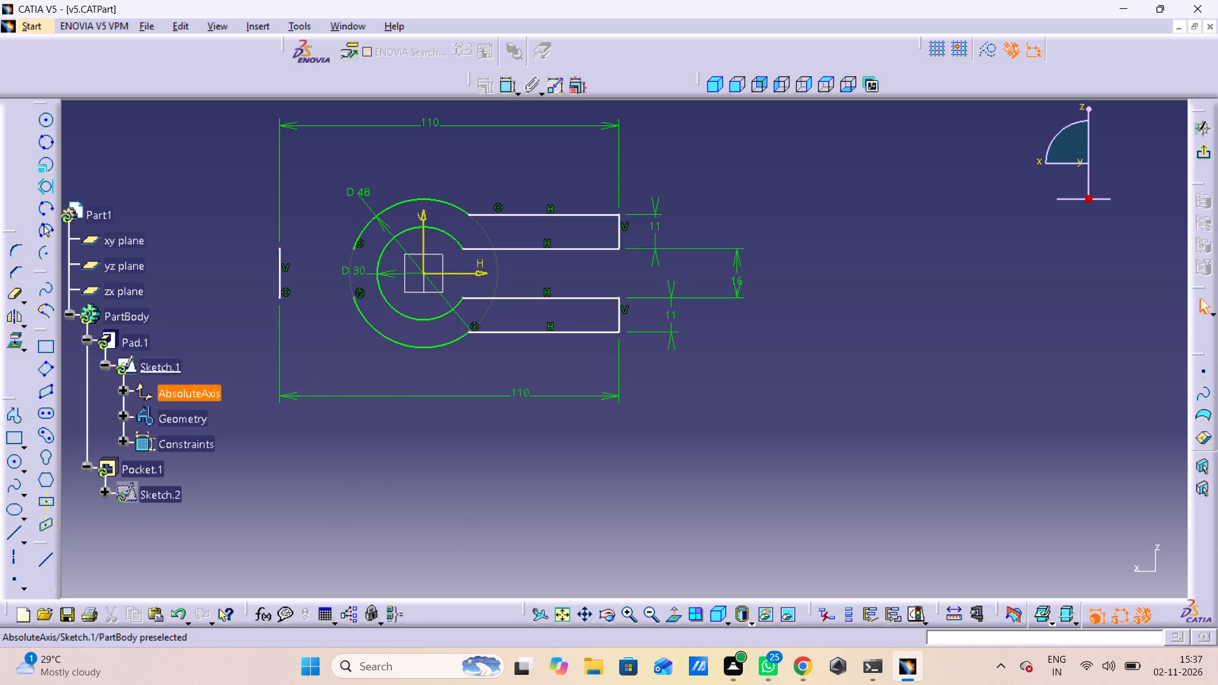
Sketch a horizontal line about 24 mm long above the stem's old upper edge, starting in line with the end edge.
double_click(12, 421)
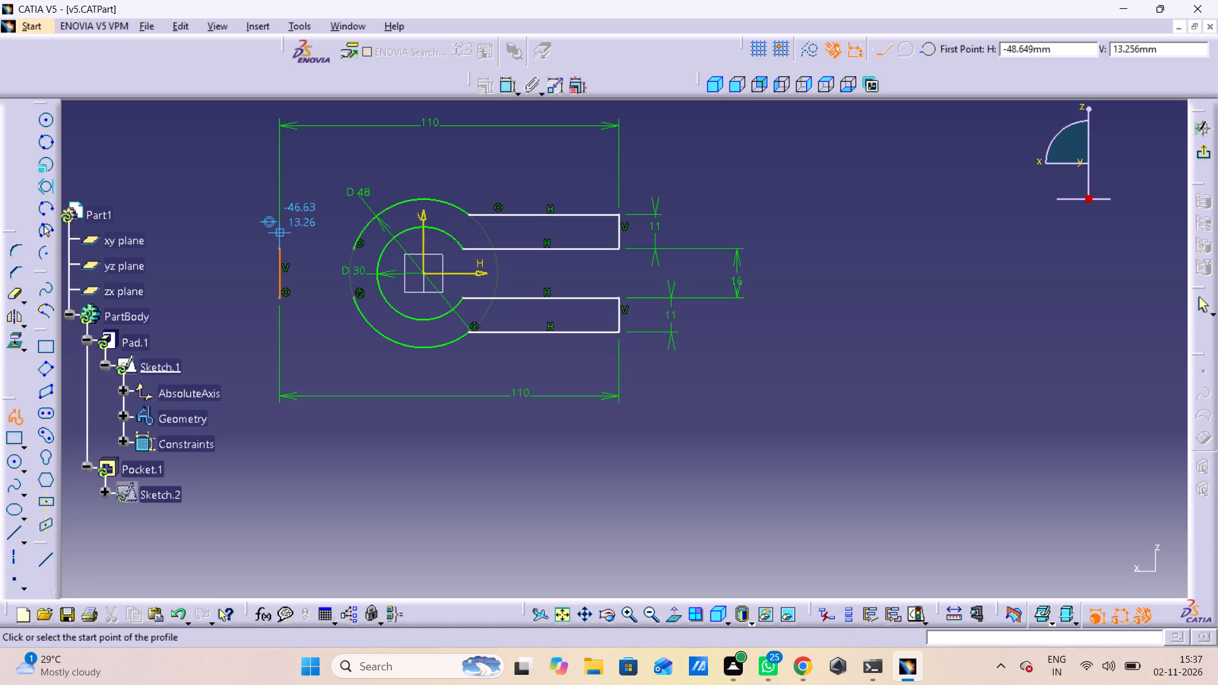
left_click(277, 230)
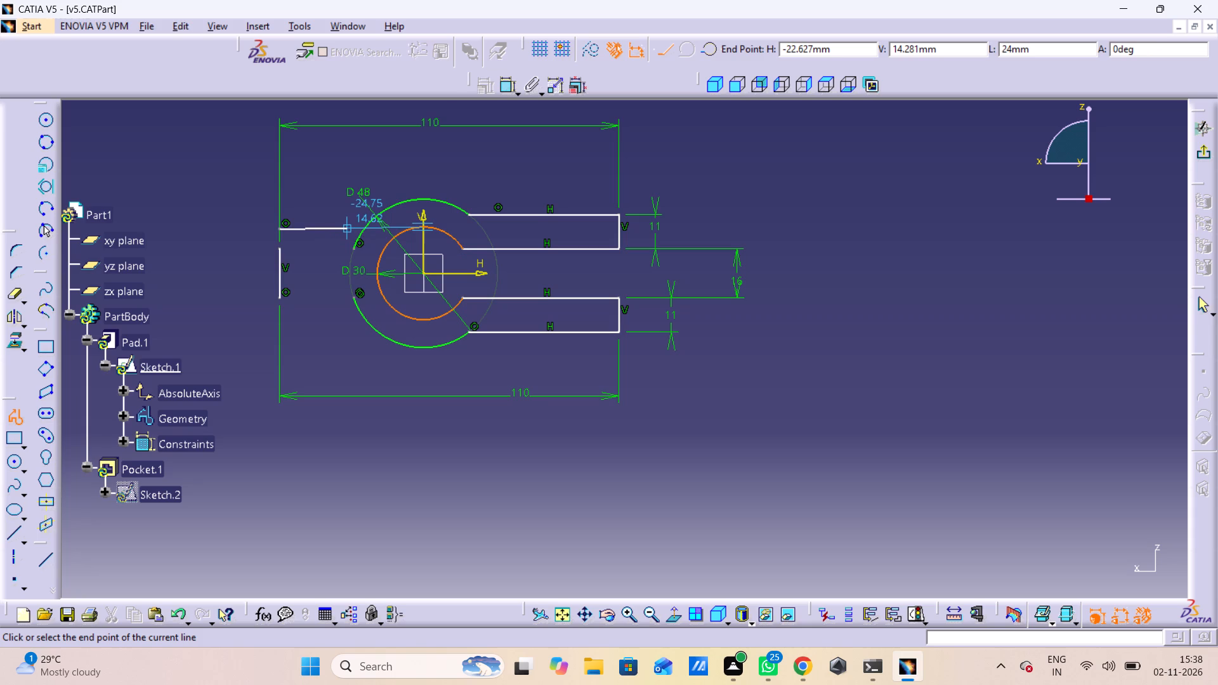
left_click(351, 232)
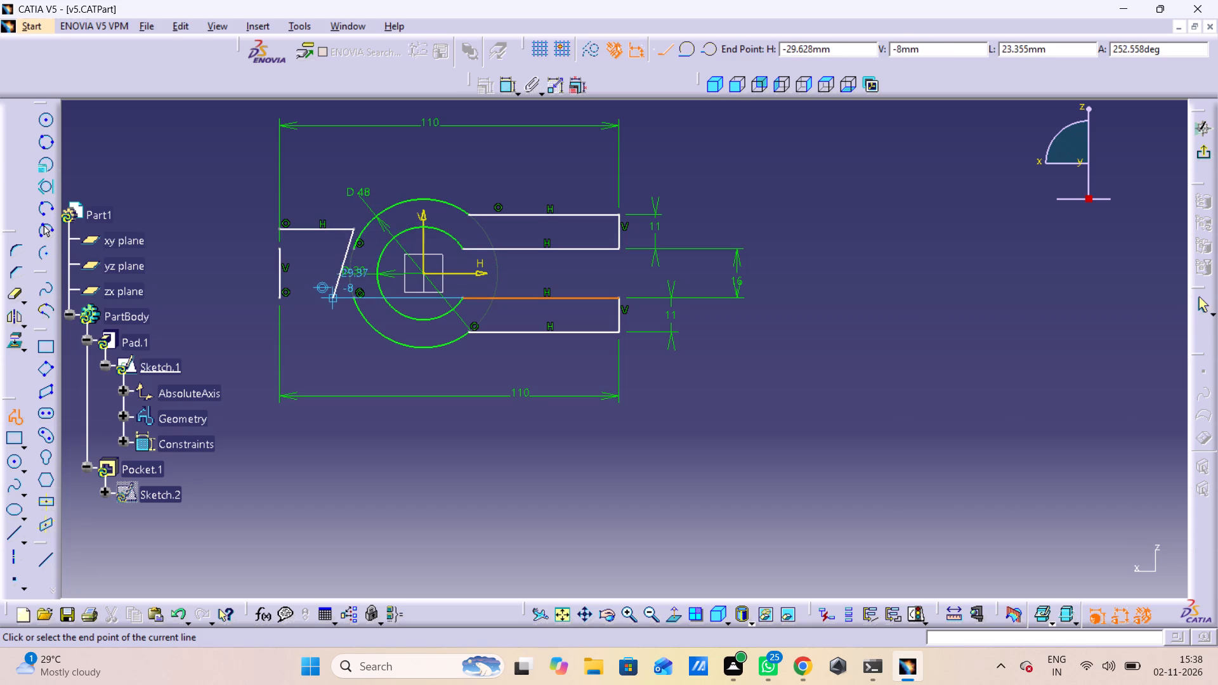
key("Escape")
key("Escape")
key("space")
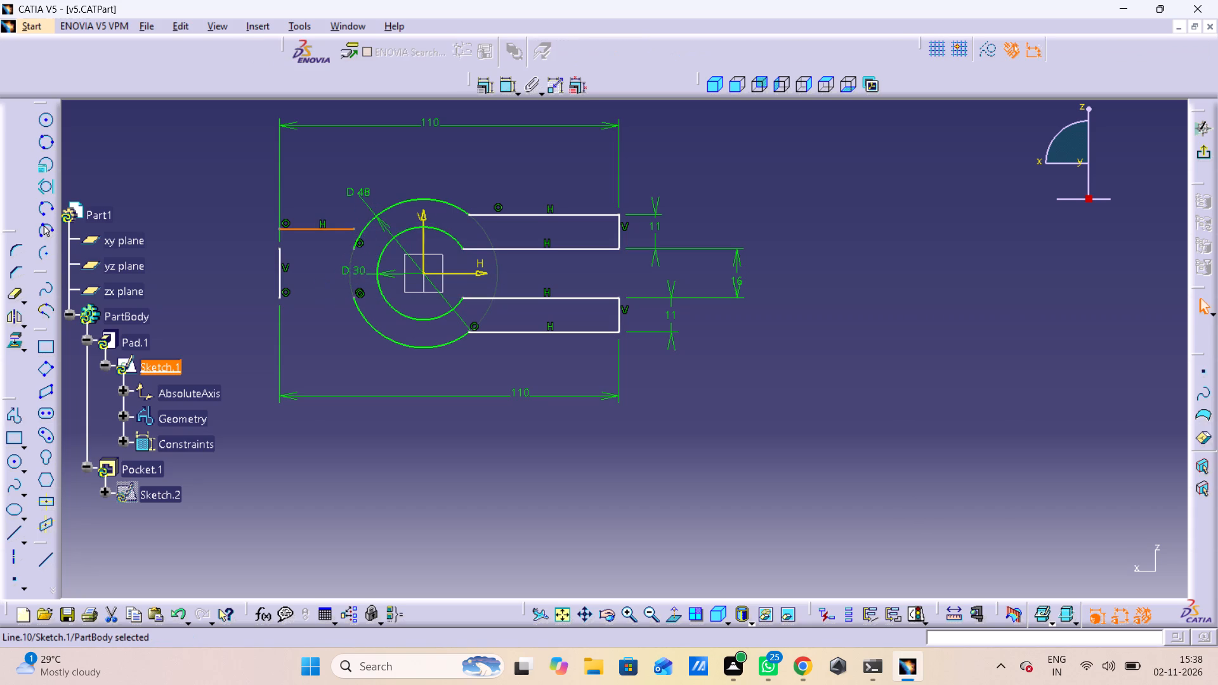
Sketch a horizontal line about 18 mm long just below the stem's end edge, between it and the outer circle.
double_click(15, 417)
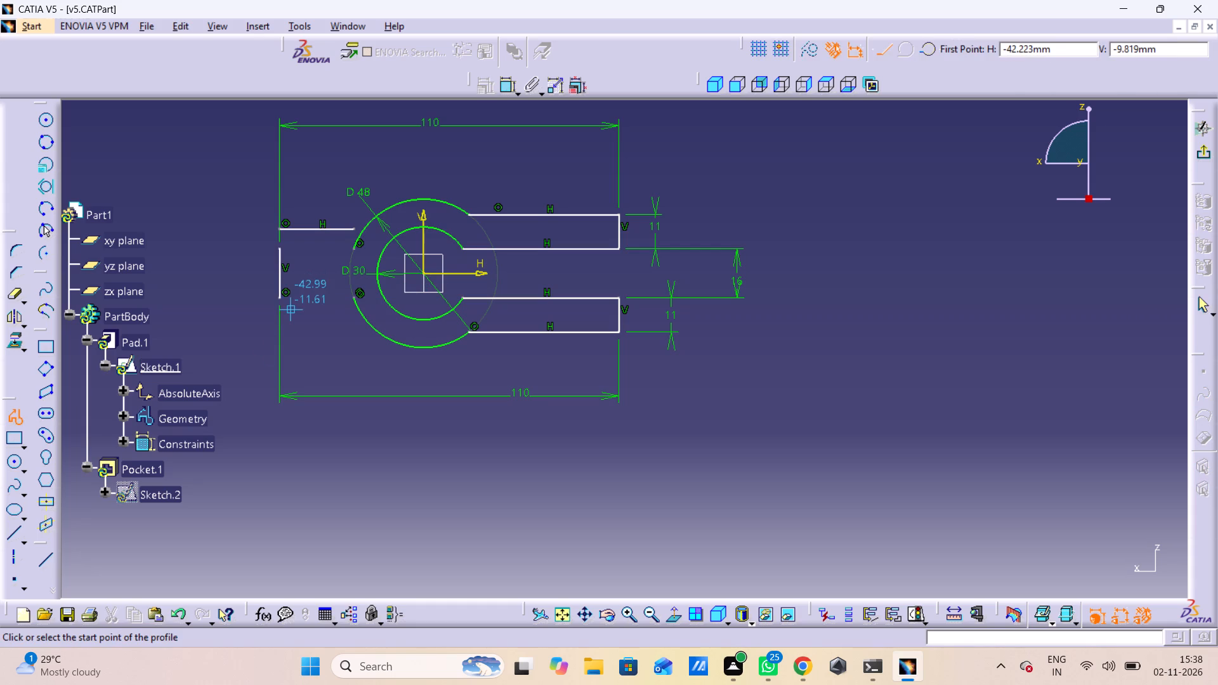
left_click(289, 311)
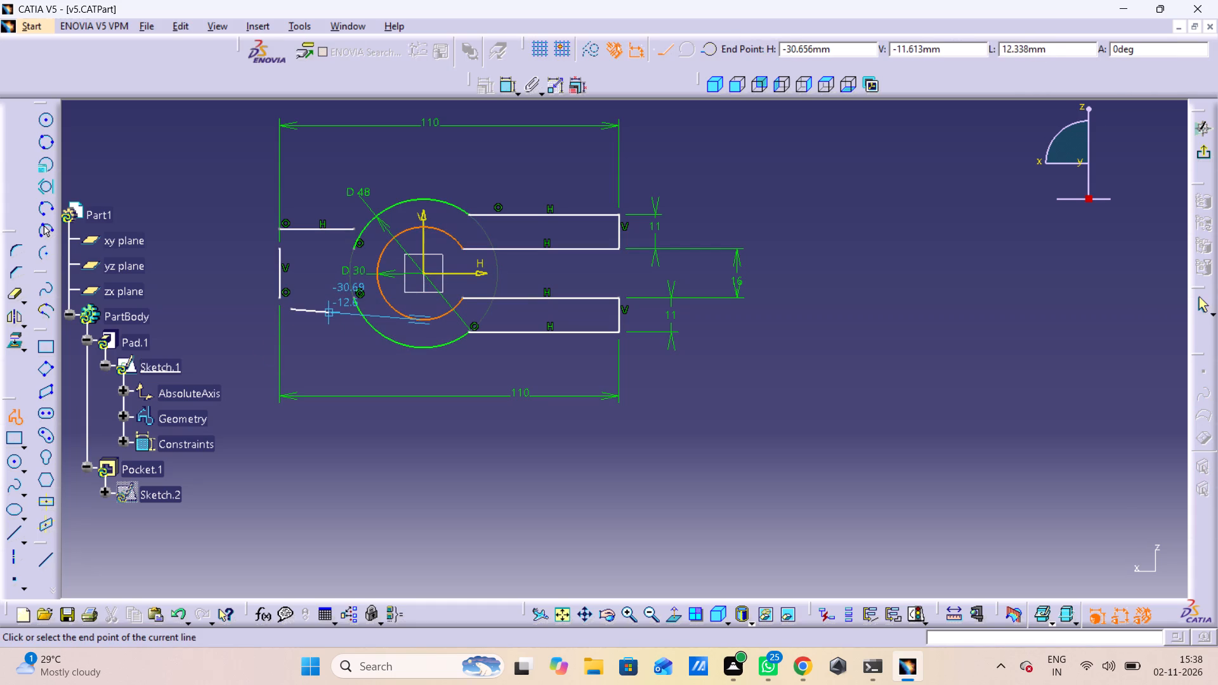
left_click(347, 306)
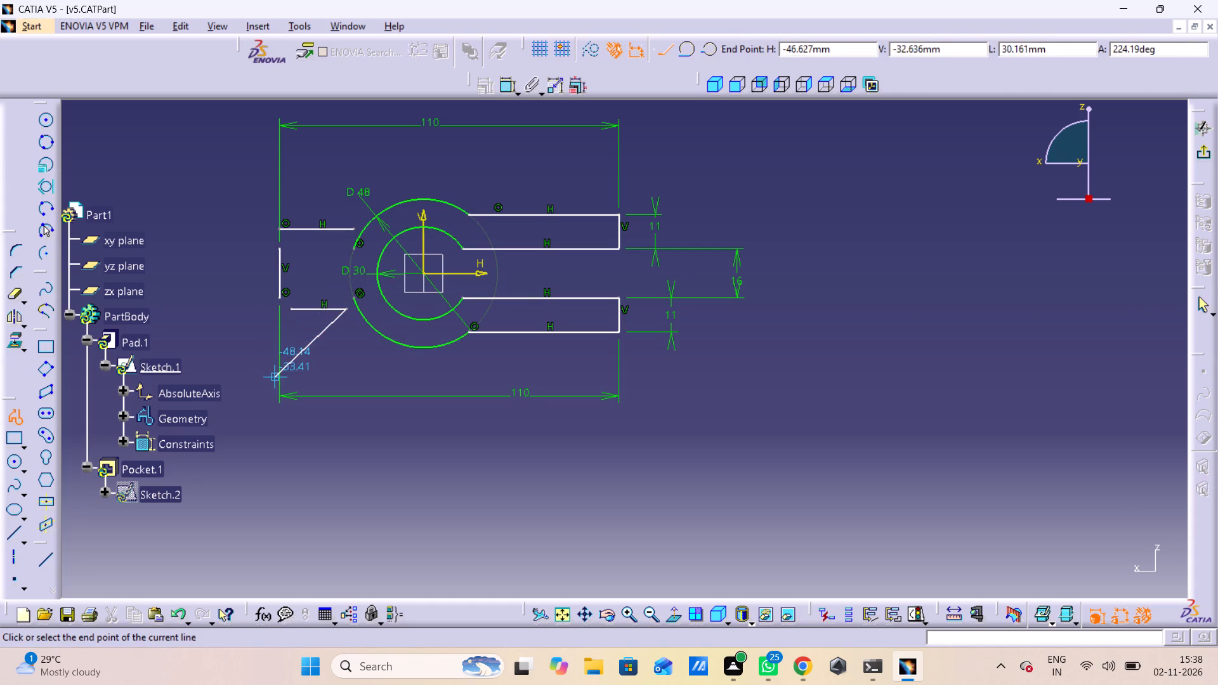
key("Escape")
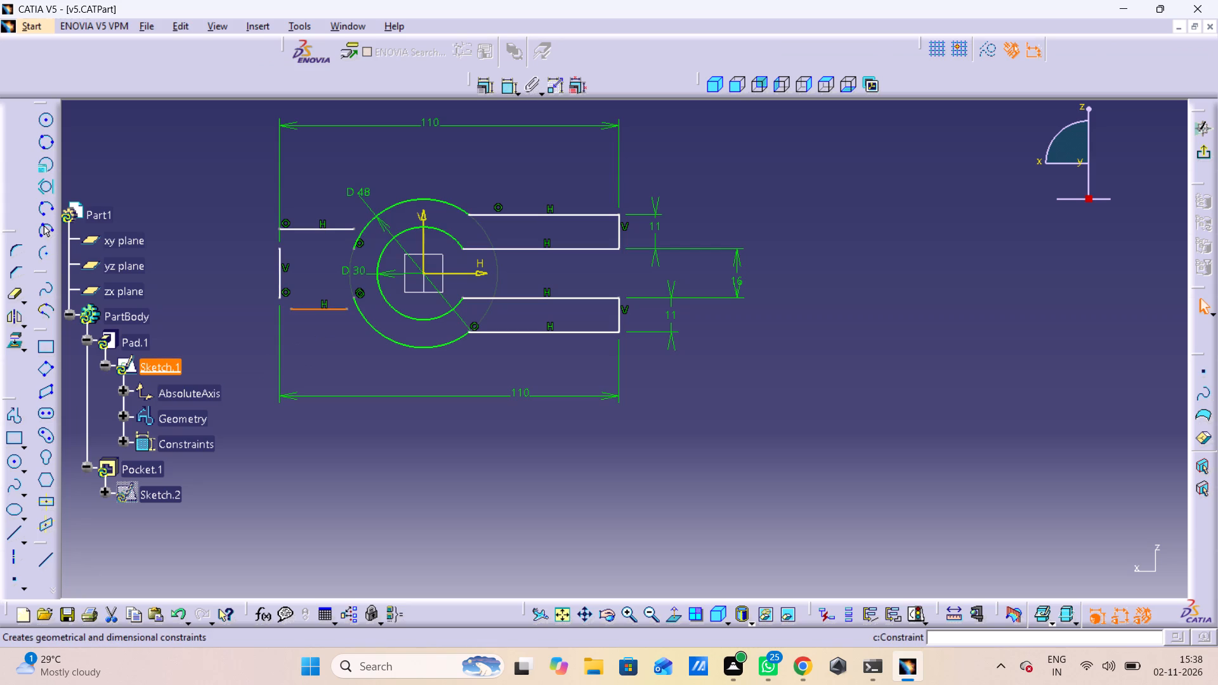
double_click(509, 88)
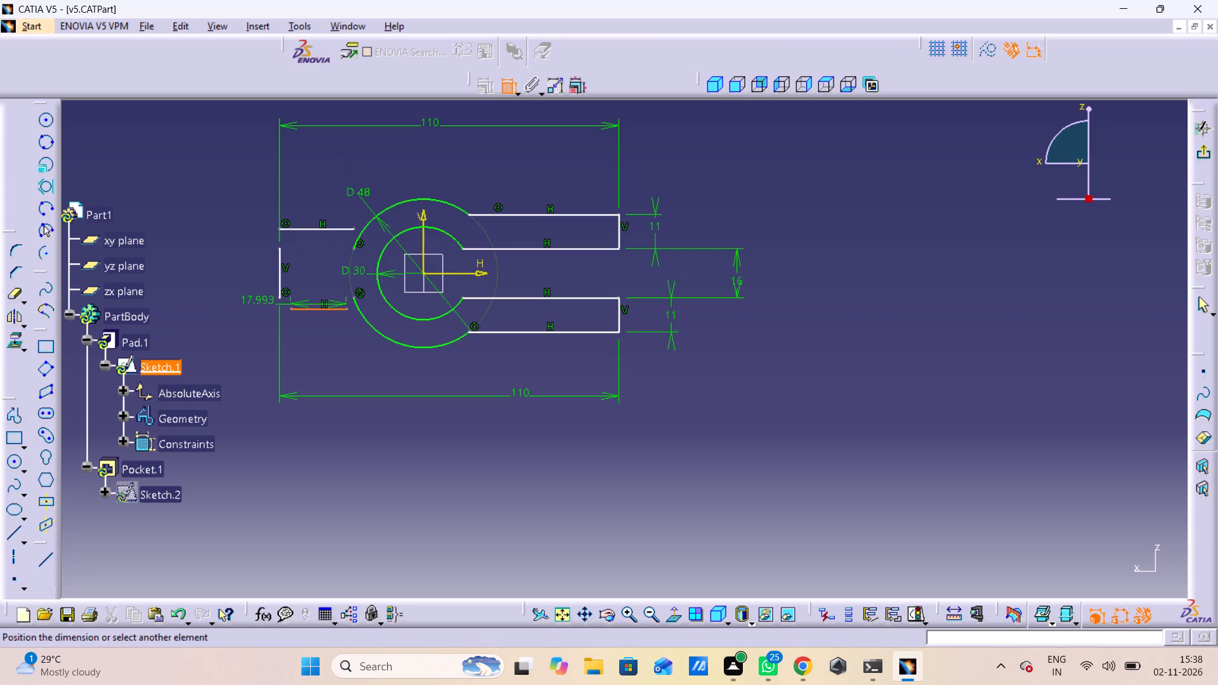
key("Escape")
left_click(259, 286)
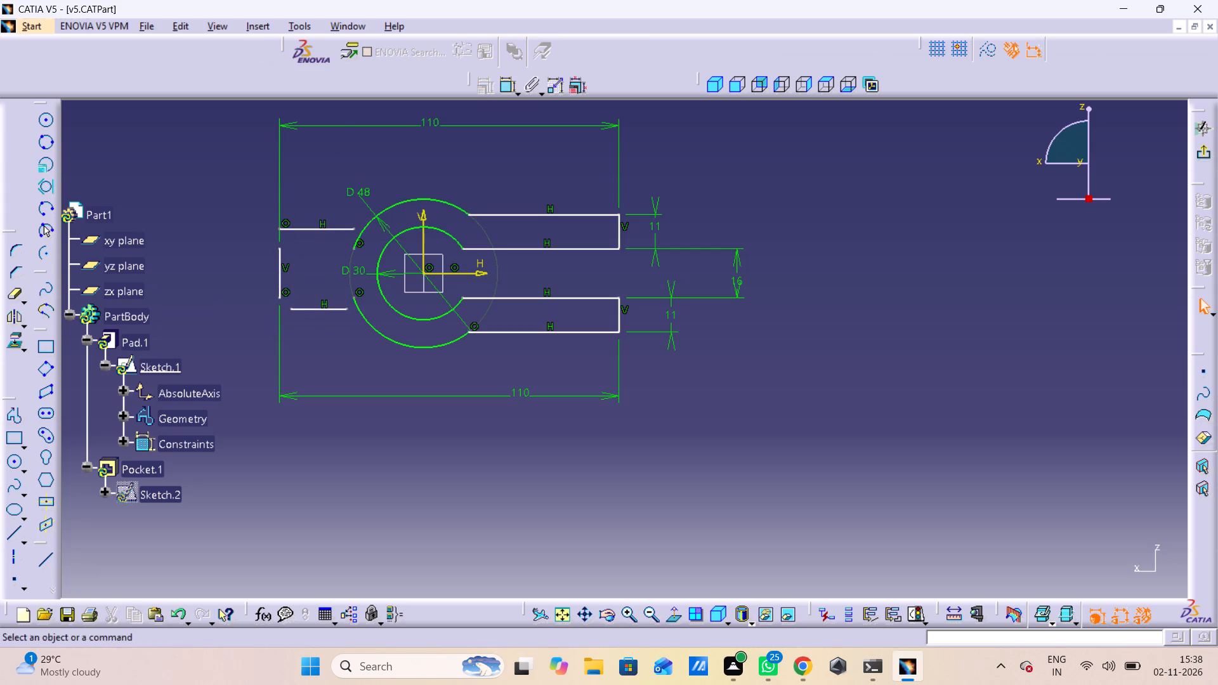
Dimension the height of the stem's vertical end edge and set it to 24 mm.
double_click(506, 89)
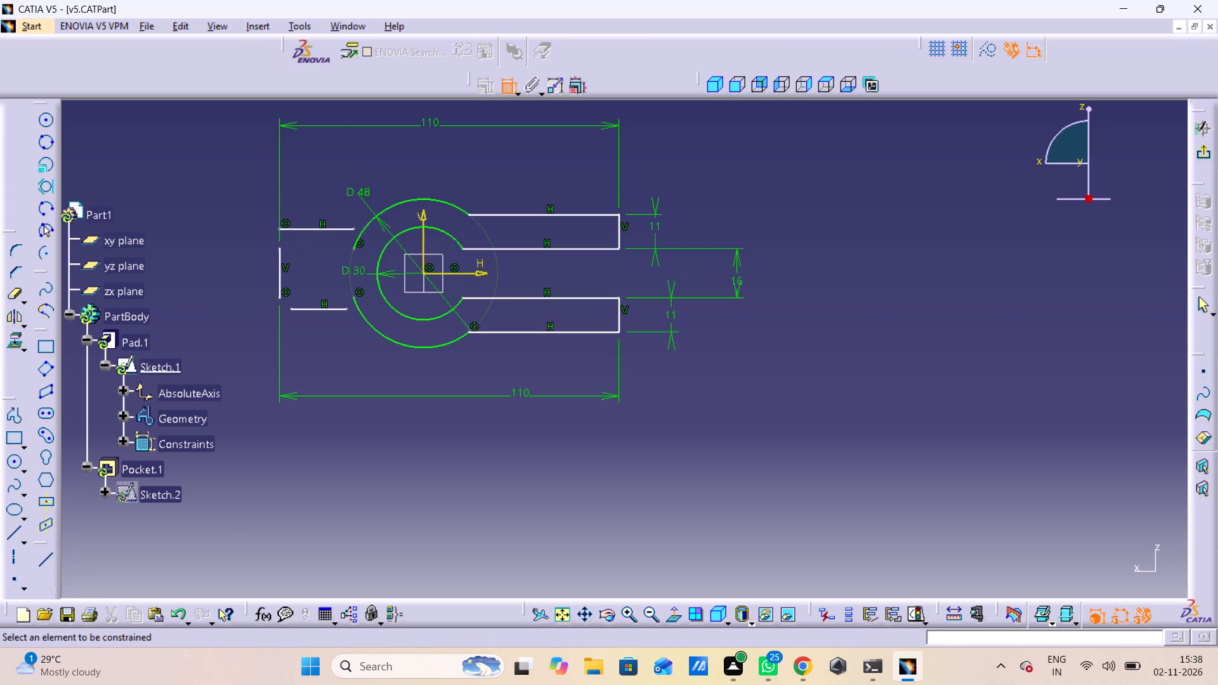
left_click(281, 271)
left_click(240, 279)
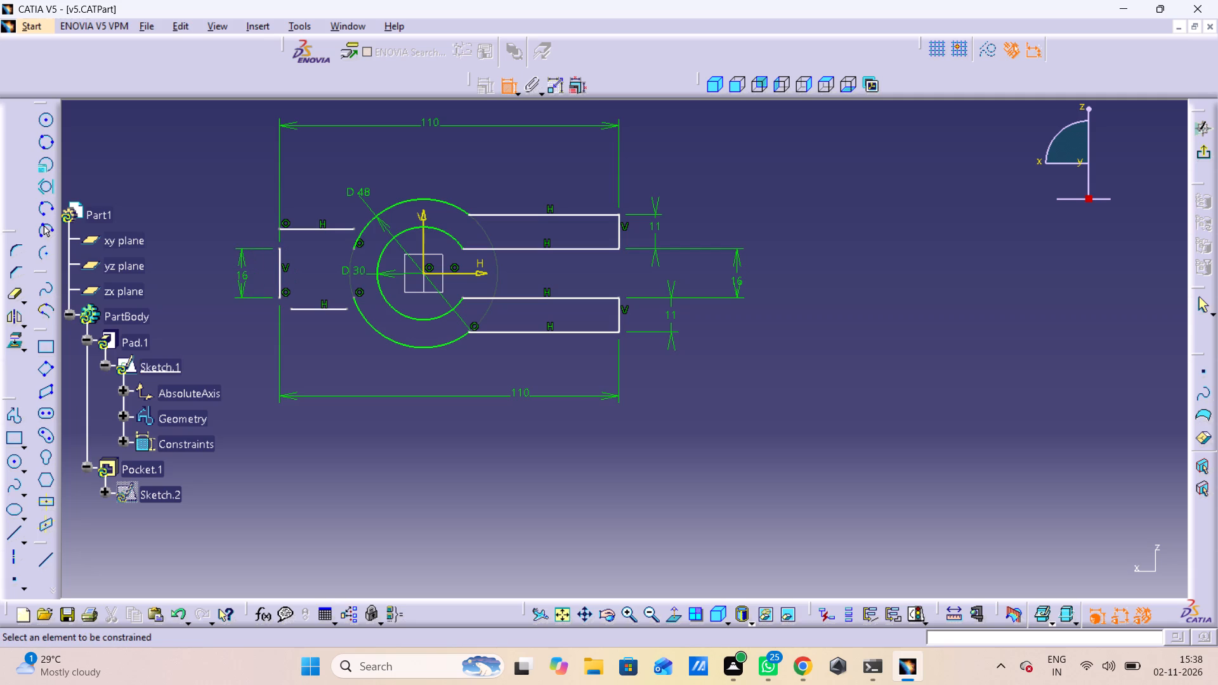
double_click(240, 275)
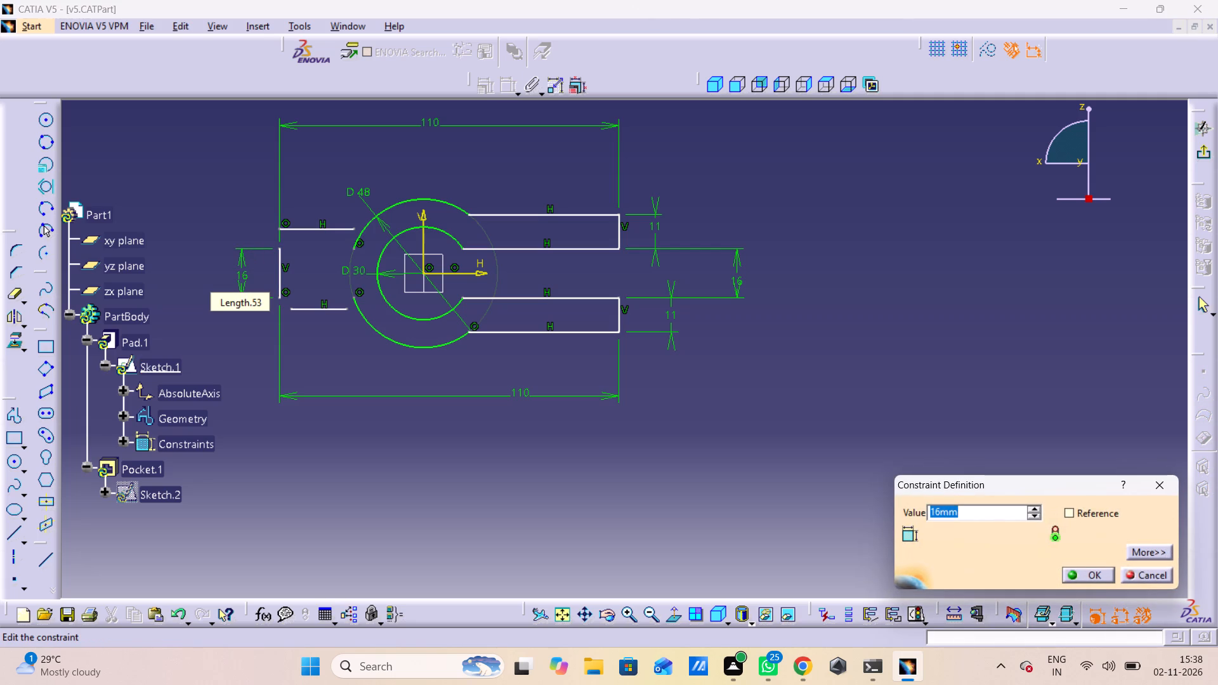
type("24")
key("Return")
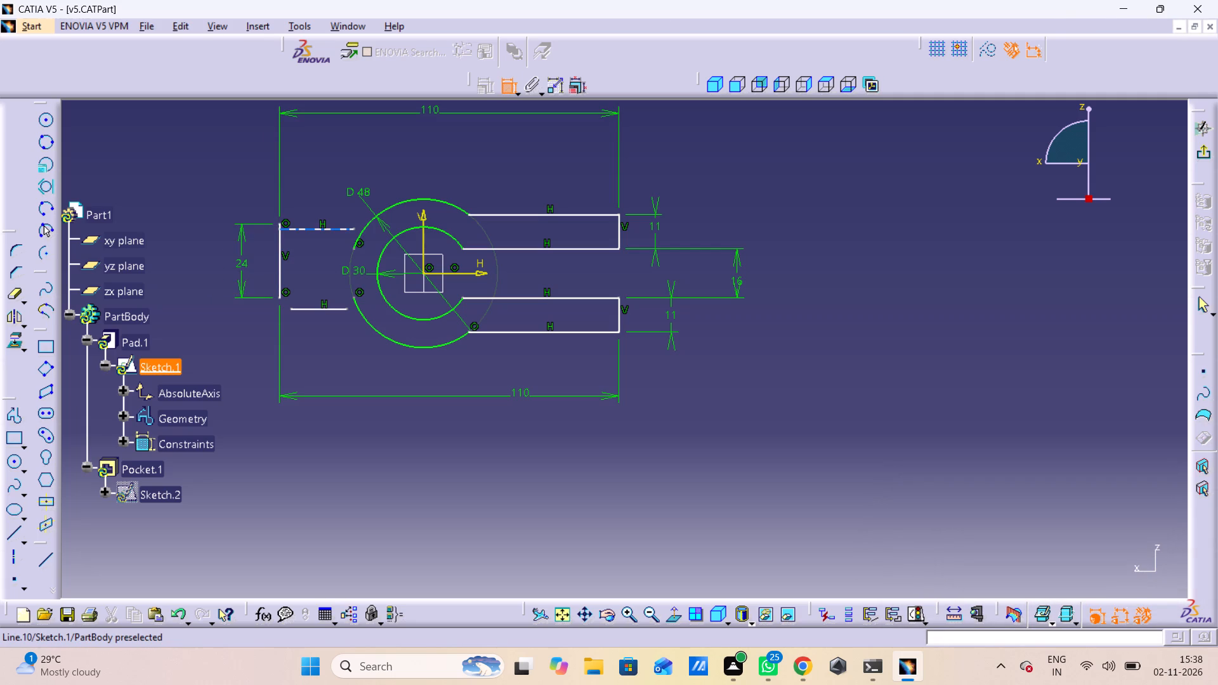
Dimension the length of the stem's new upper line, placing the dimension above it.
left_click(296, 230)
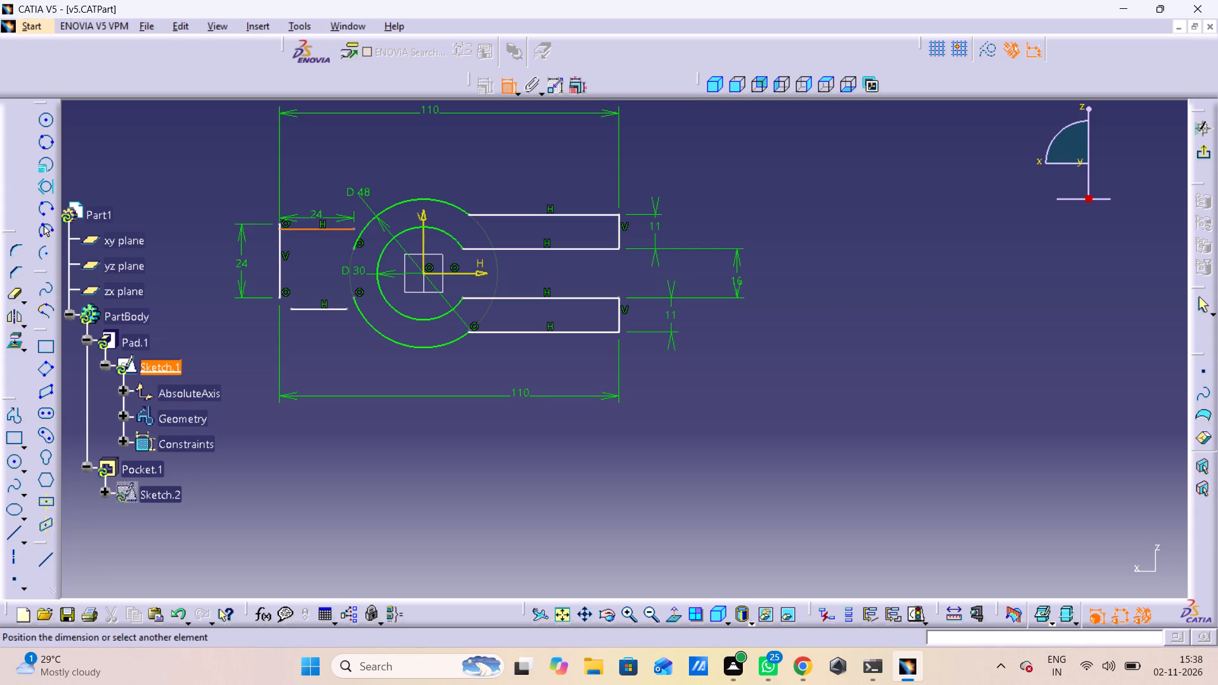
left_click(318, 200)
left_click(320, 190)
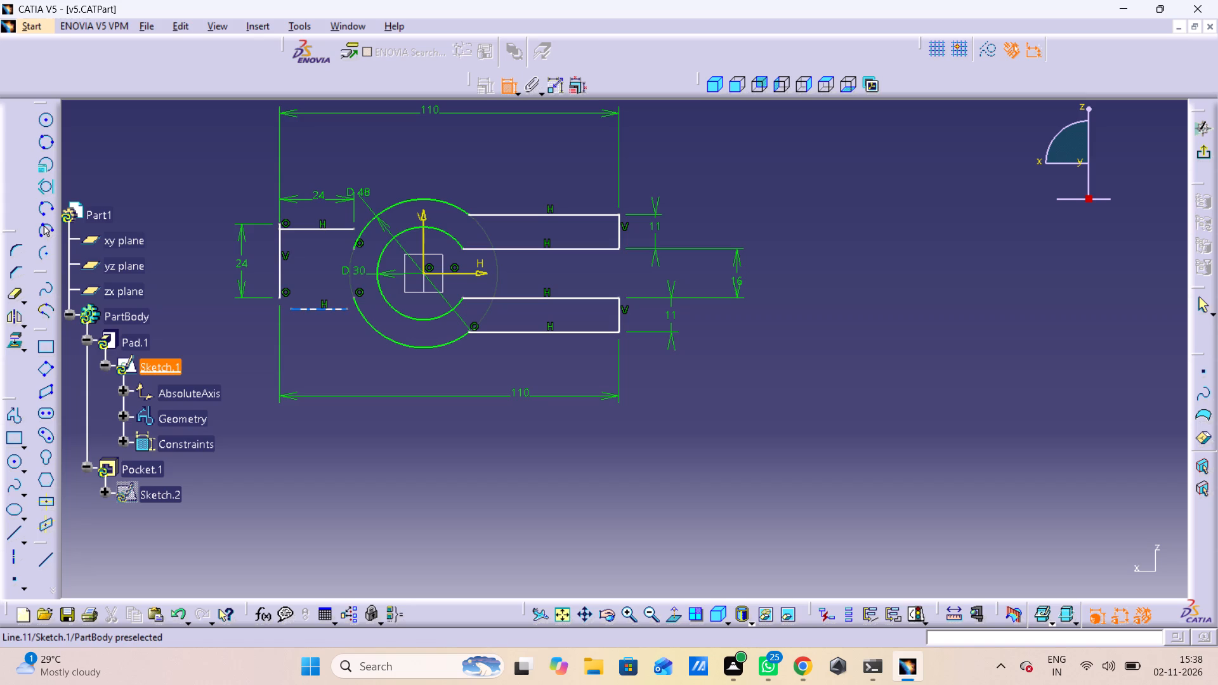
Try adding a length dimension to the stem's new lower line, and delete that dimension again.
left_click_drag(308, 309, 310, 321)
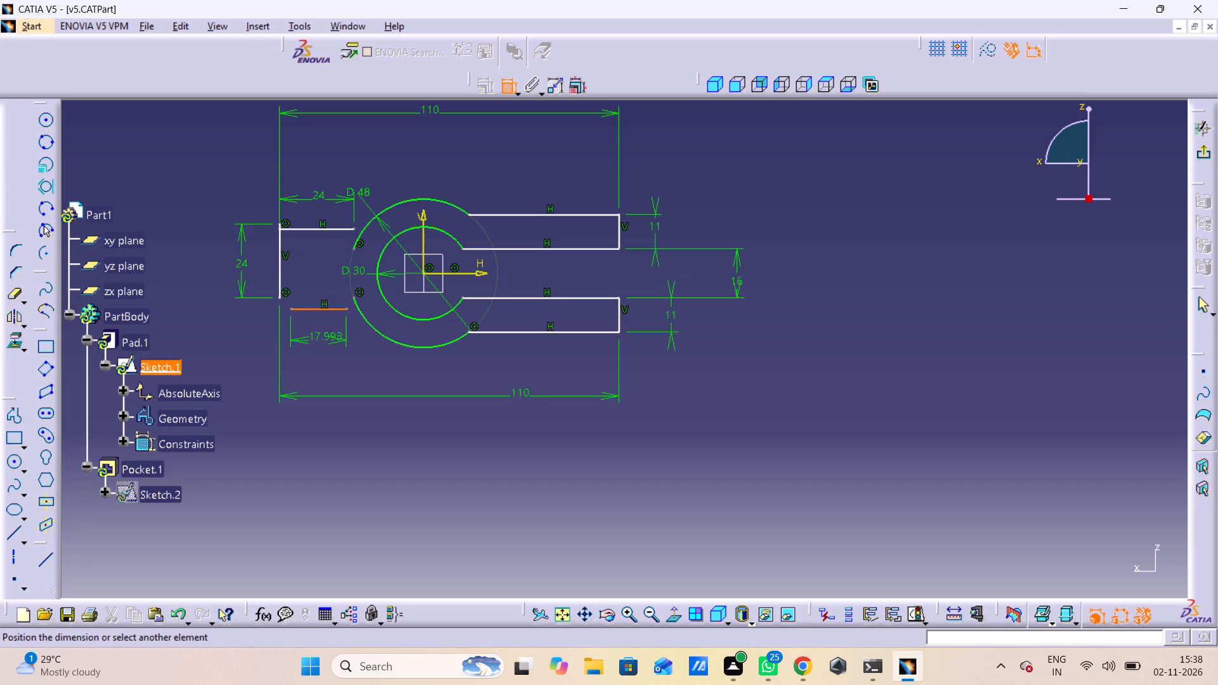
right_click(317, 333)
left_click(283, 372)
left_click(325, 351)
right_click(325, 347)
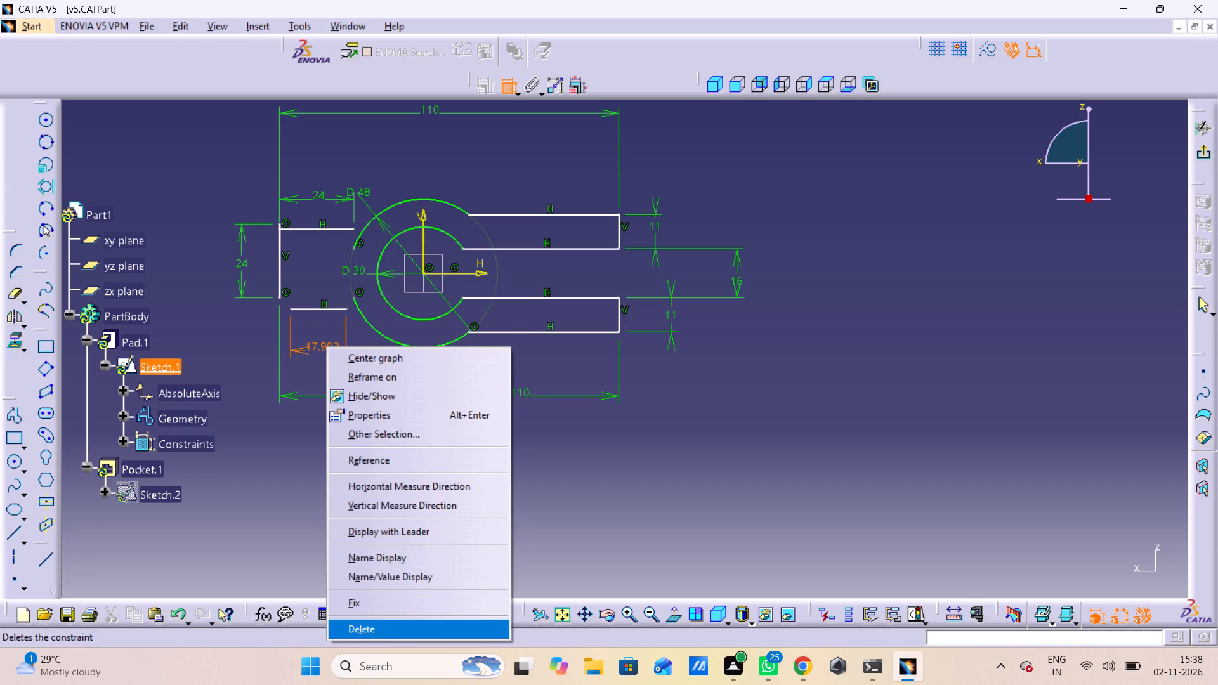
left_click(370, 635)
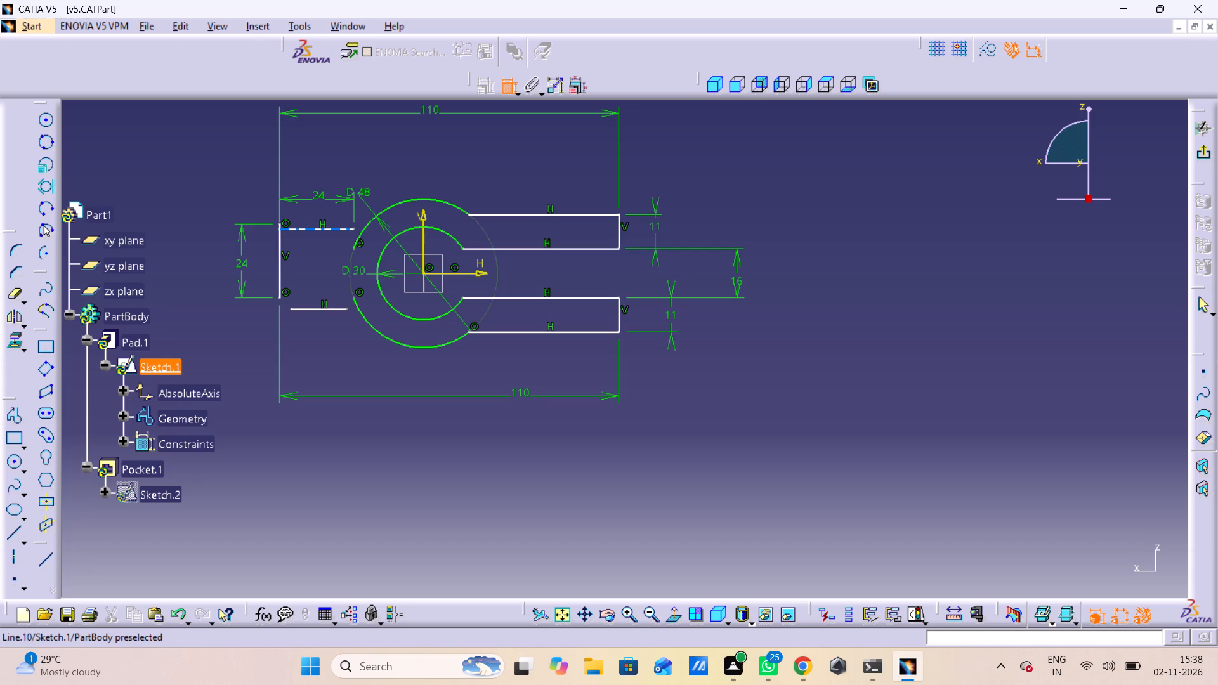
Constrain the stem's new upper and lower lines to be symmetric about the horizontal axis.
left_click_drag(339, 228, 337, 236)
left_click(320, 307)
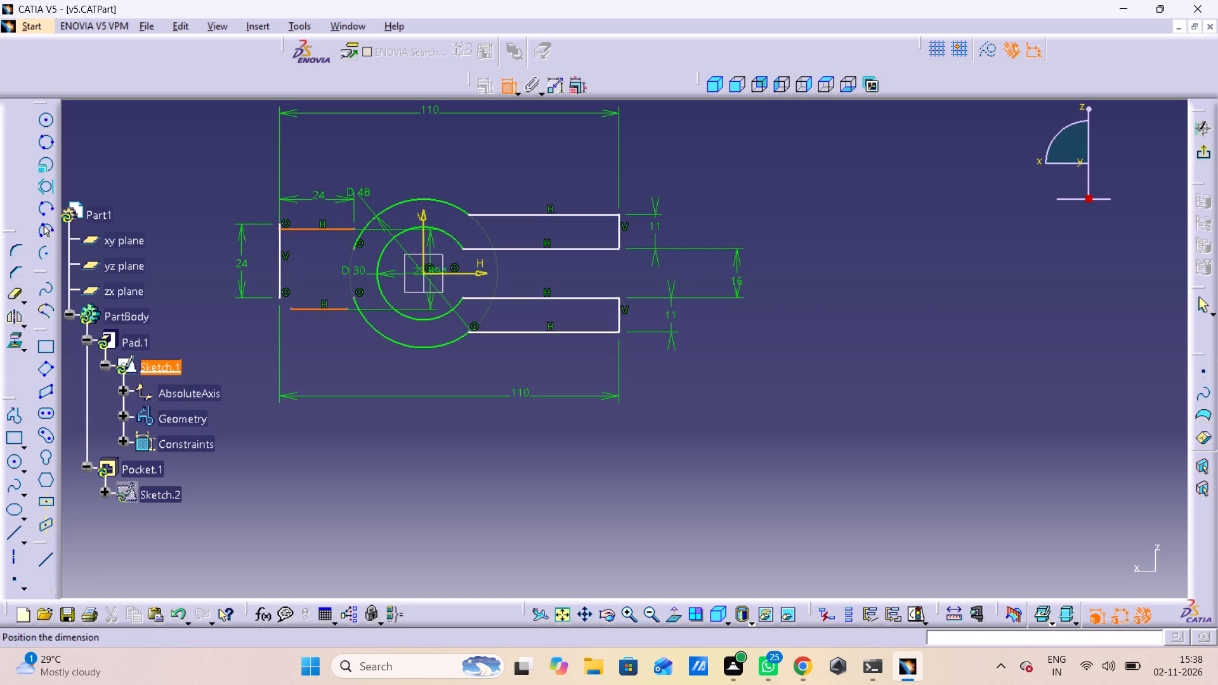
right_click(341, 377)
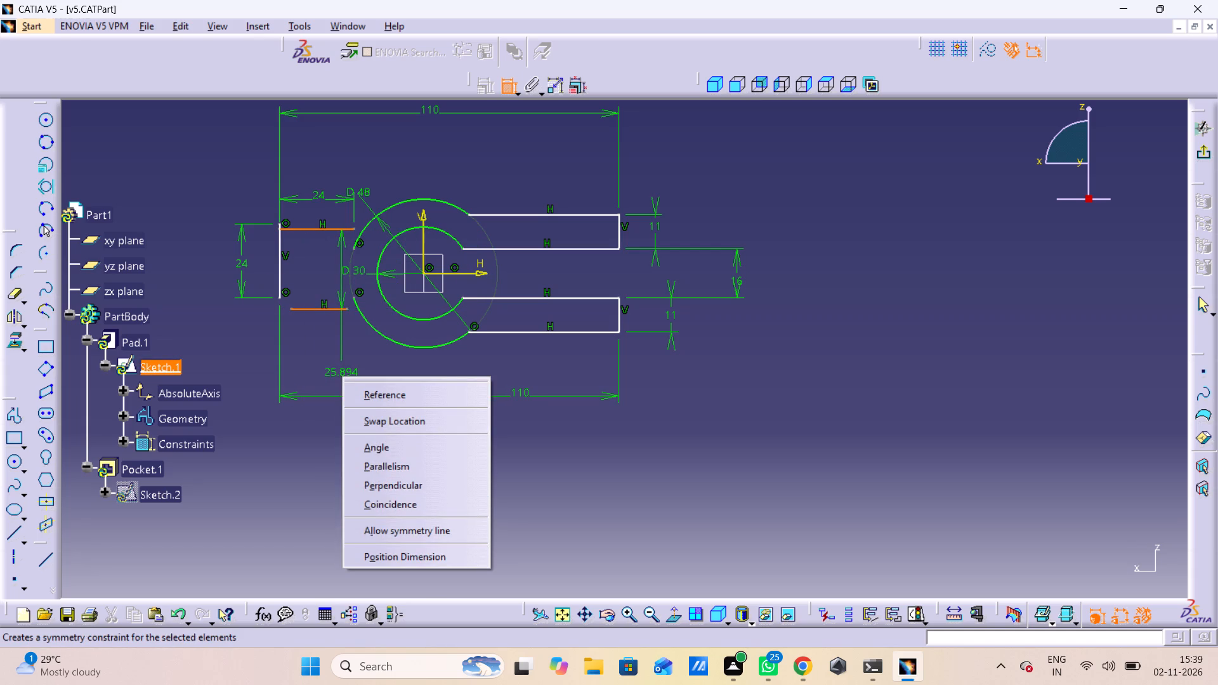
left_click(403, 538)
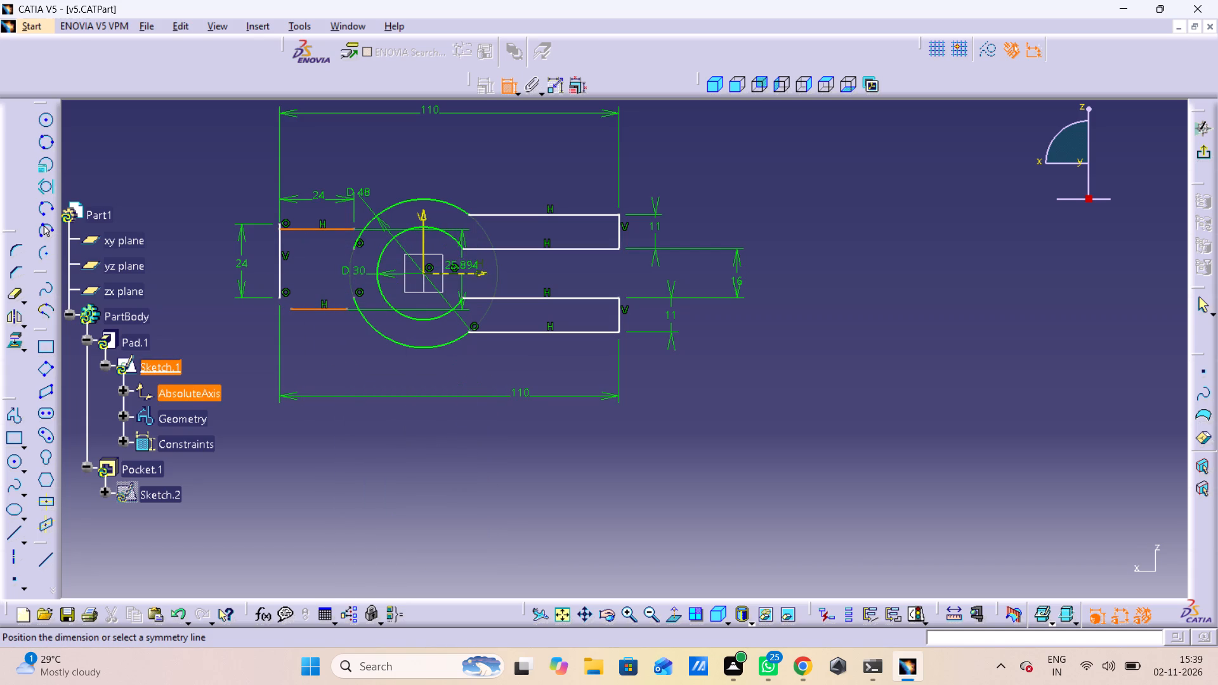
left_click(464, 273)
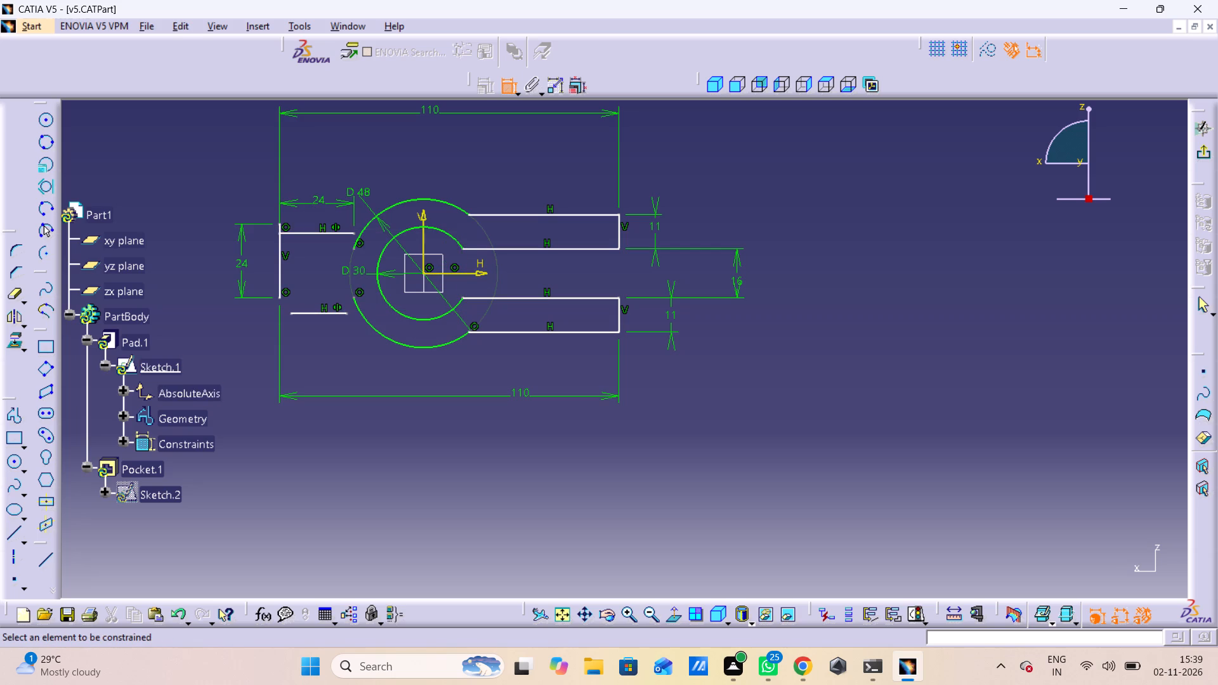
Make the outer ends of the stem's upper and lower lines coincident with the matching endpoints of its vertical end edge.
left_click(280, 235)
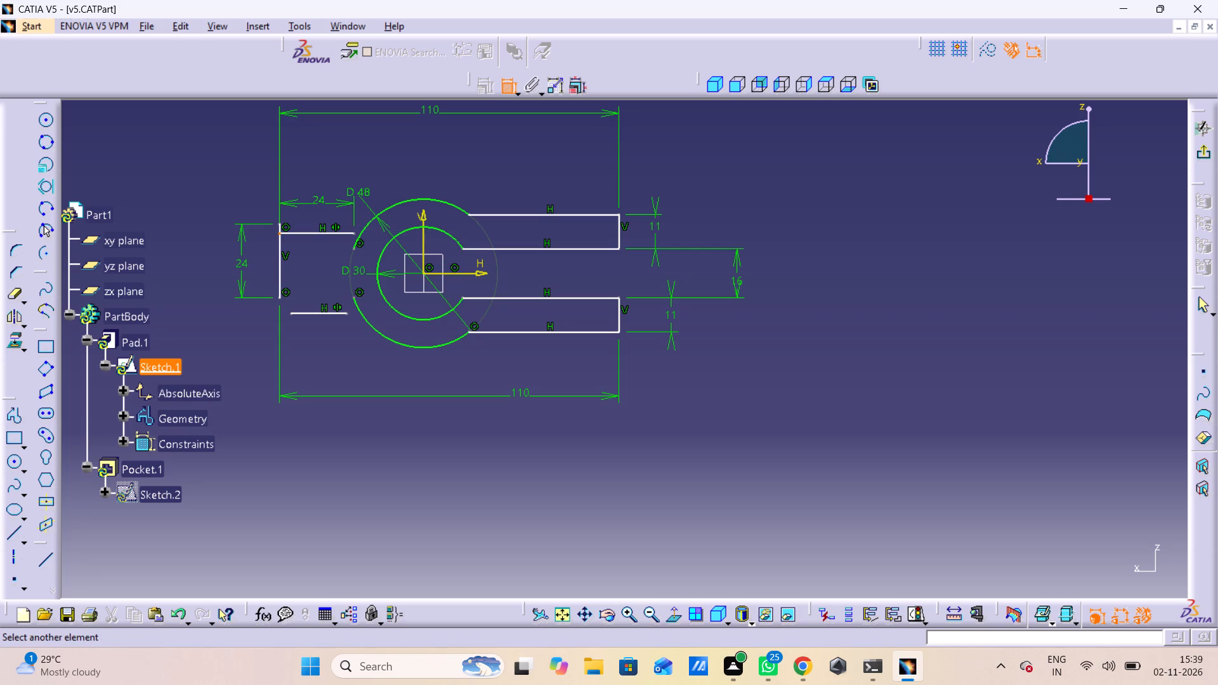
left_click(278, 225)
right_click(298, 276)
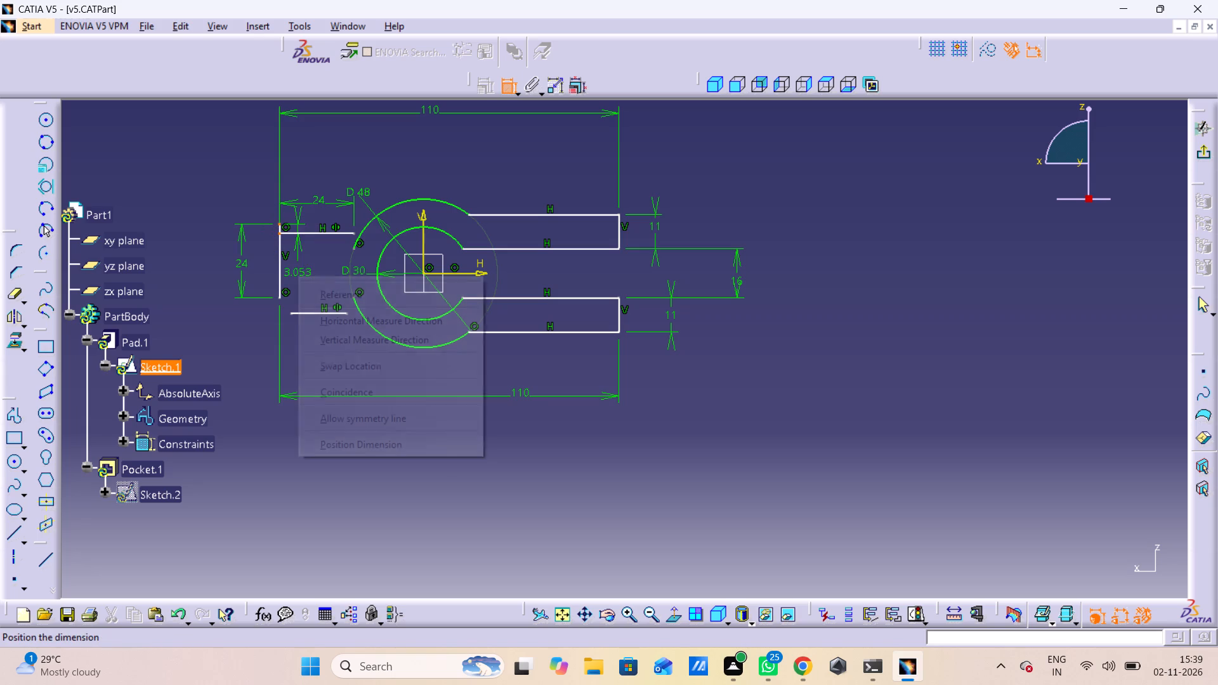
left_click(358, 396)
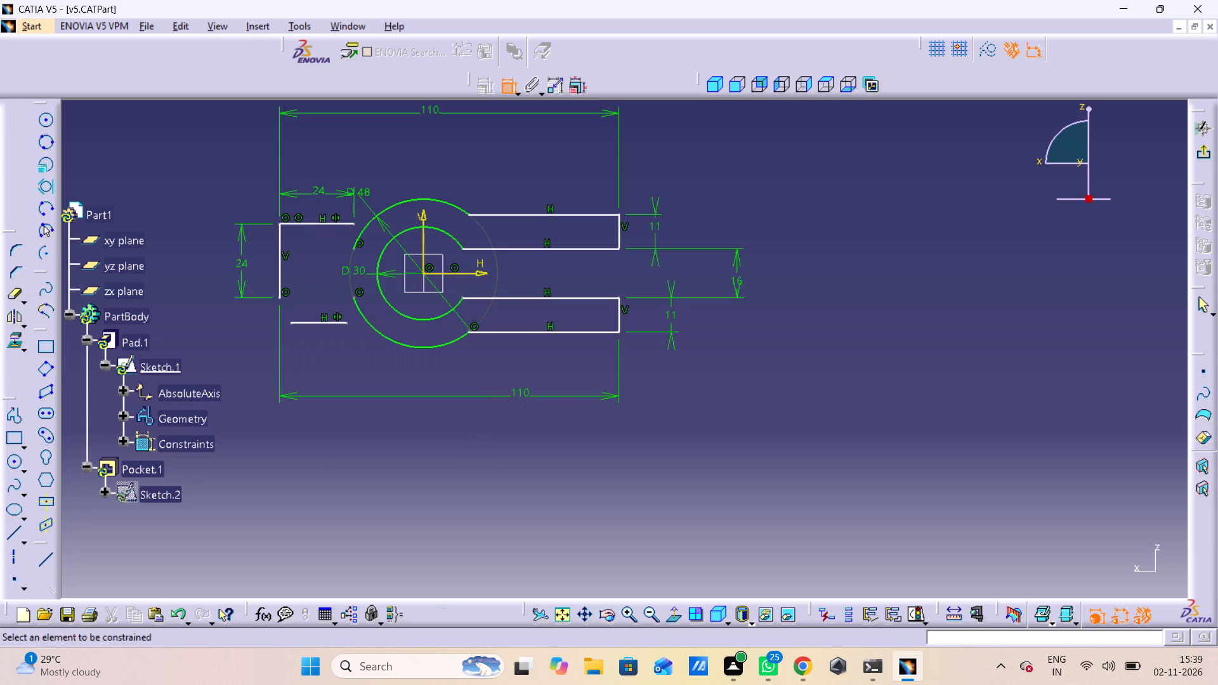
left_click(289, 324)
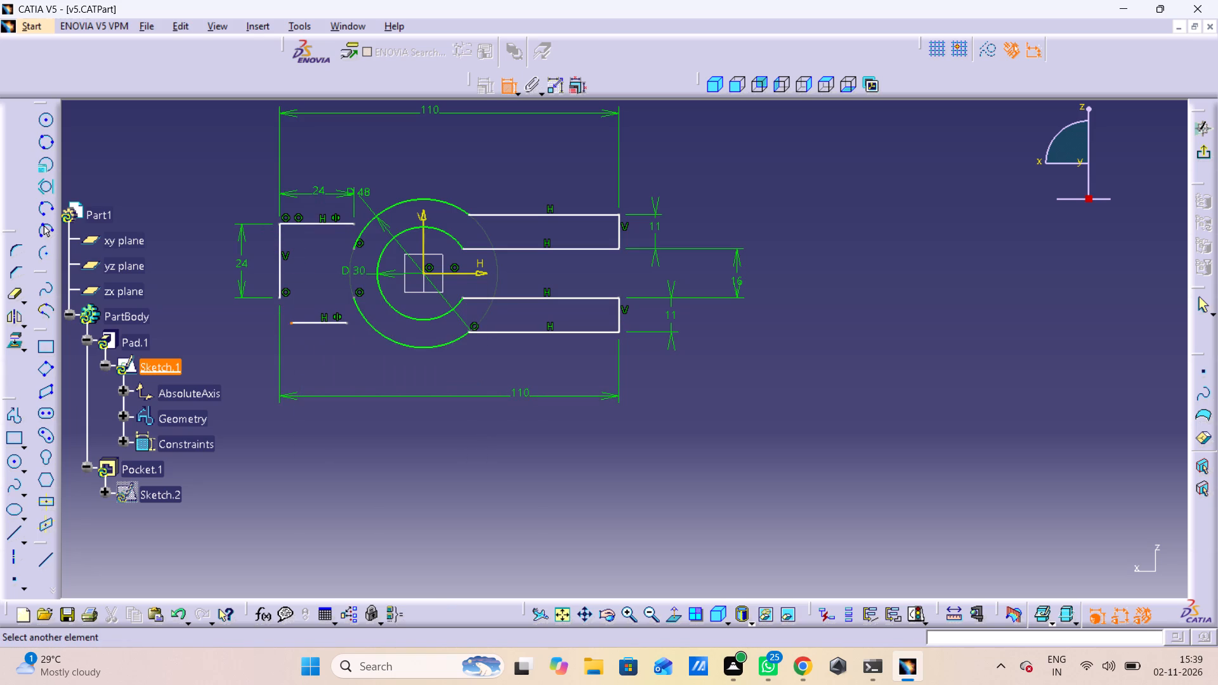
left_click(277, 298)
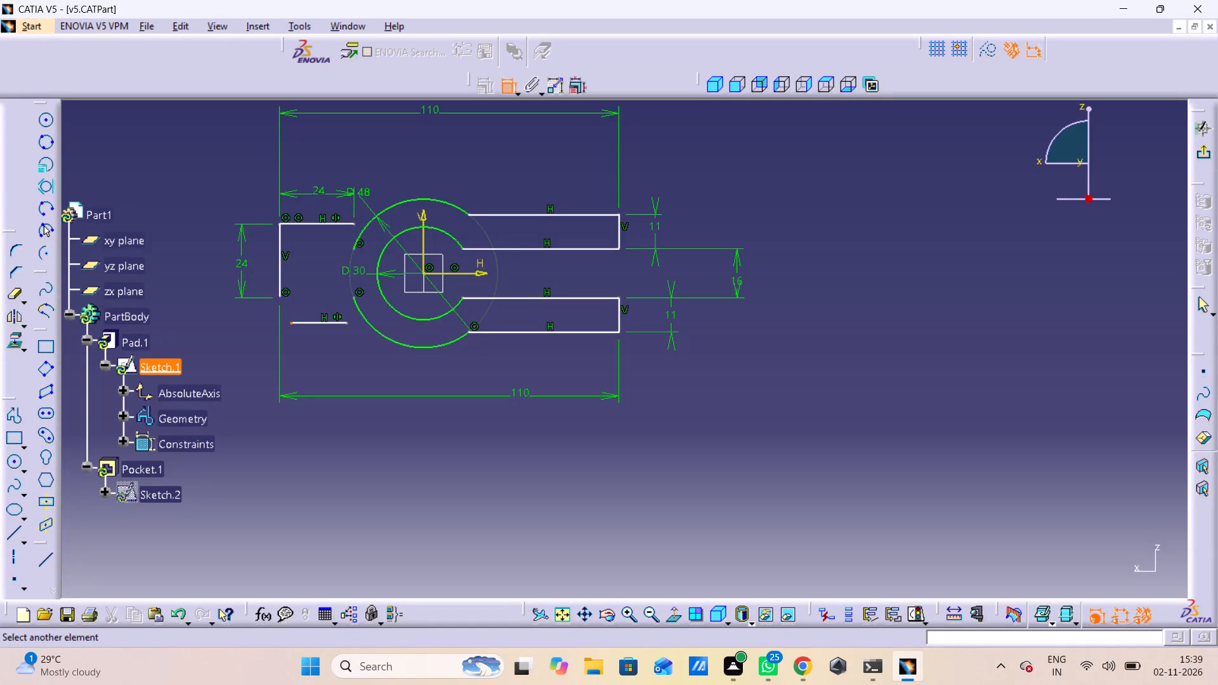
left_click(281, 297)
right_click(338, 313)
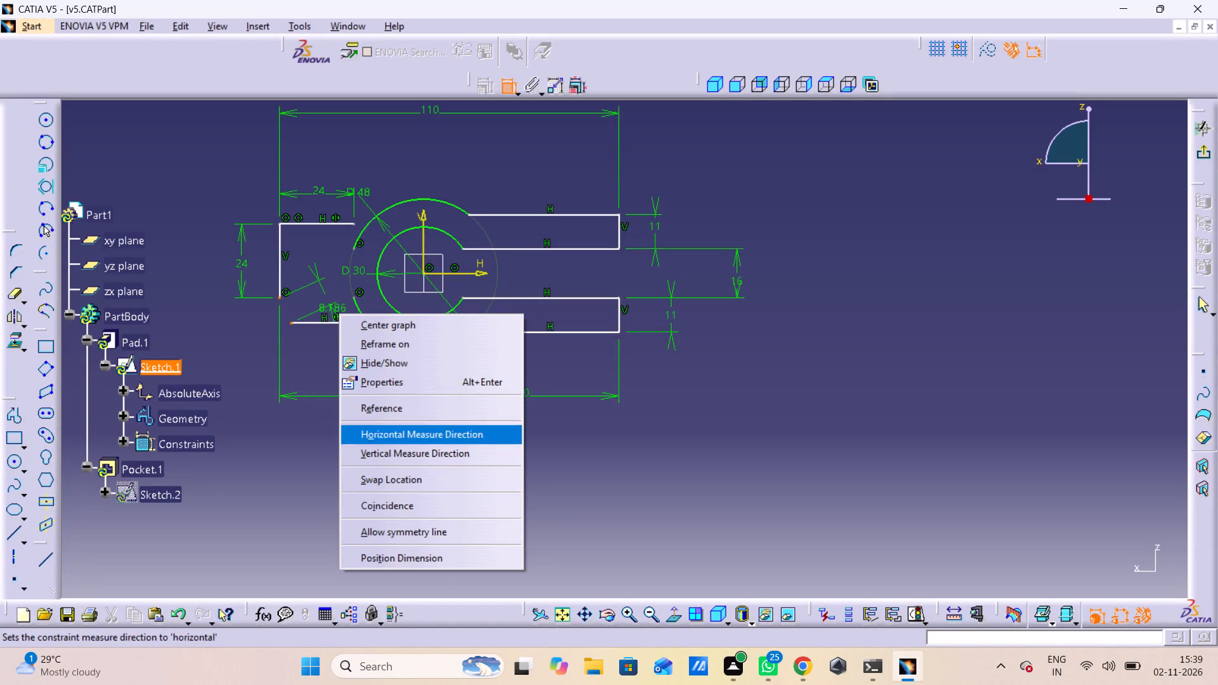
left_click(392, 507)
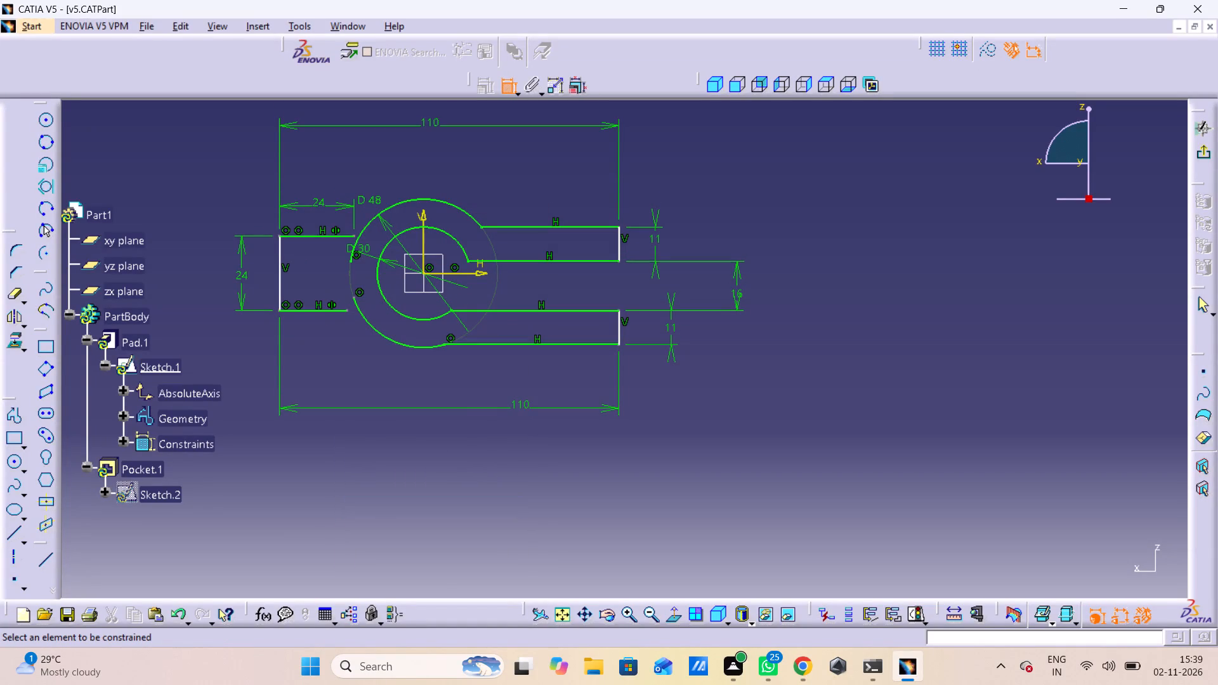
Make the inner ends of the stem's lower and upper lines coincident with the 48 mm diameter outer arcs.
left_click(350, 309)
left_click(360, 314)
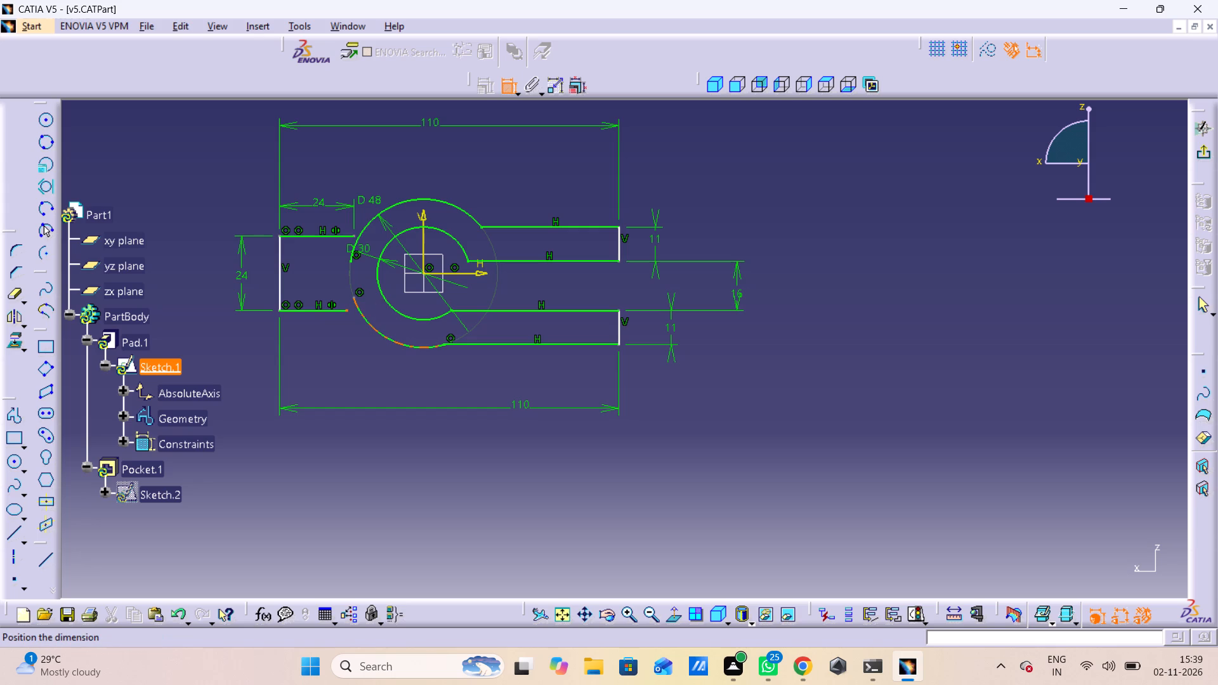
right_click(366, 375)
left_click(425, 510)
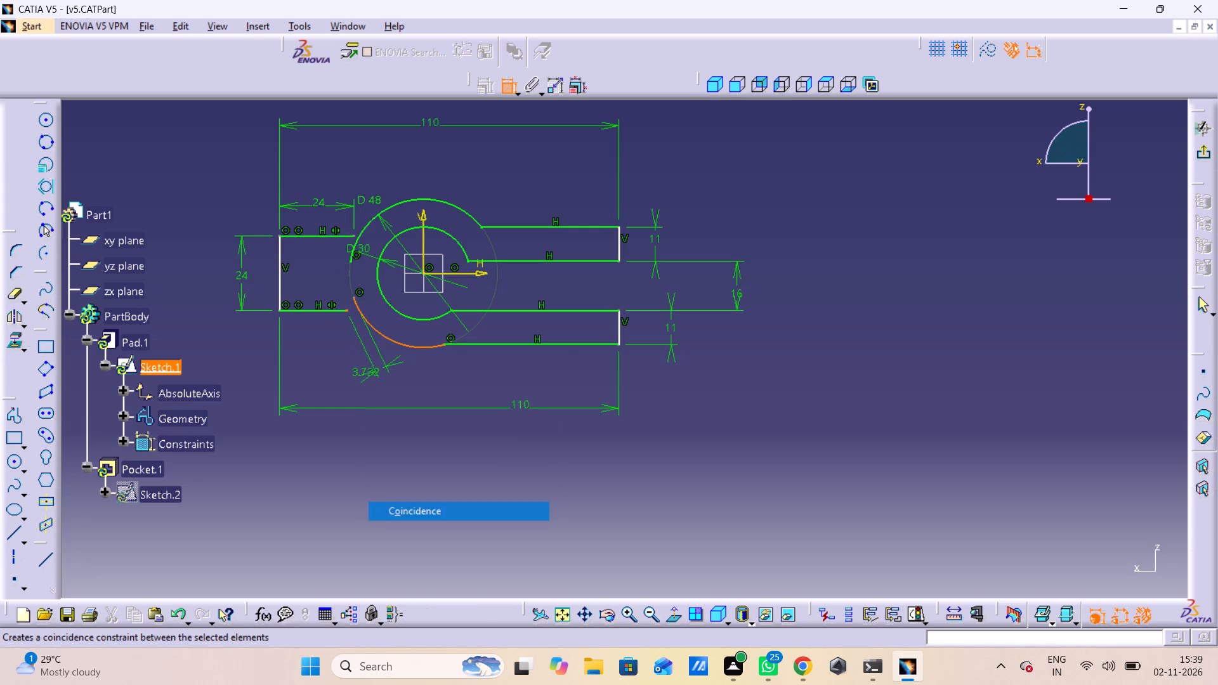
left_click(353, 238)
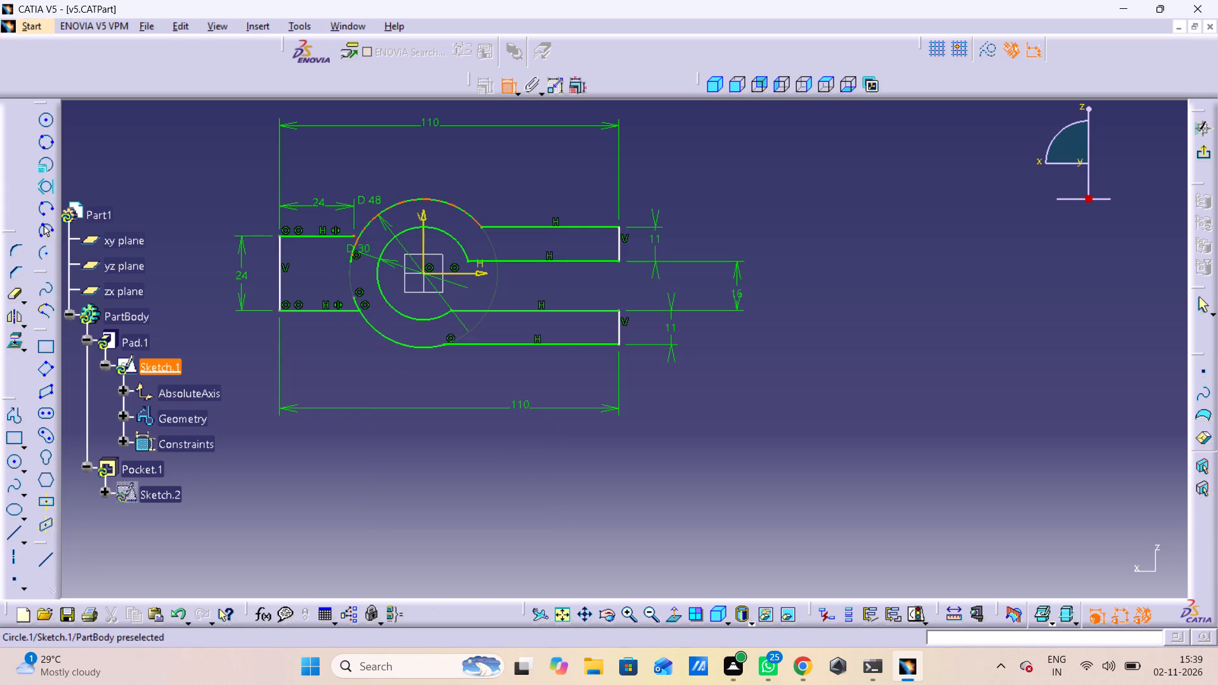
left_click(356, 247)
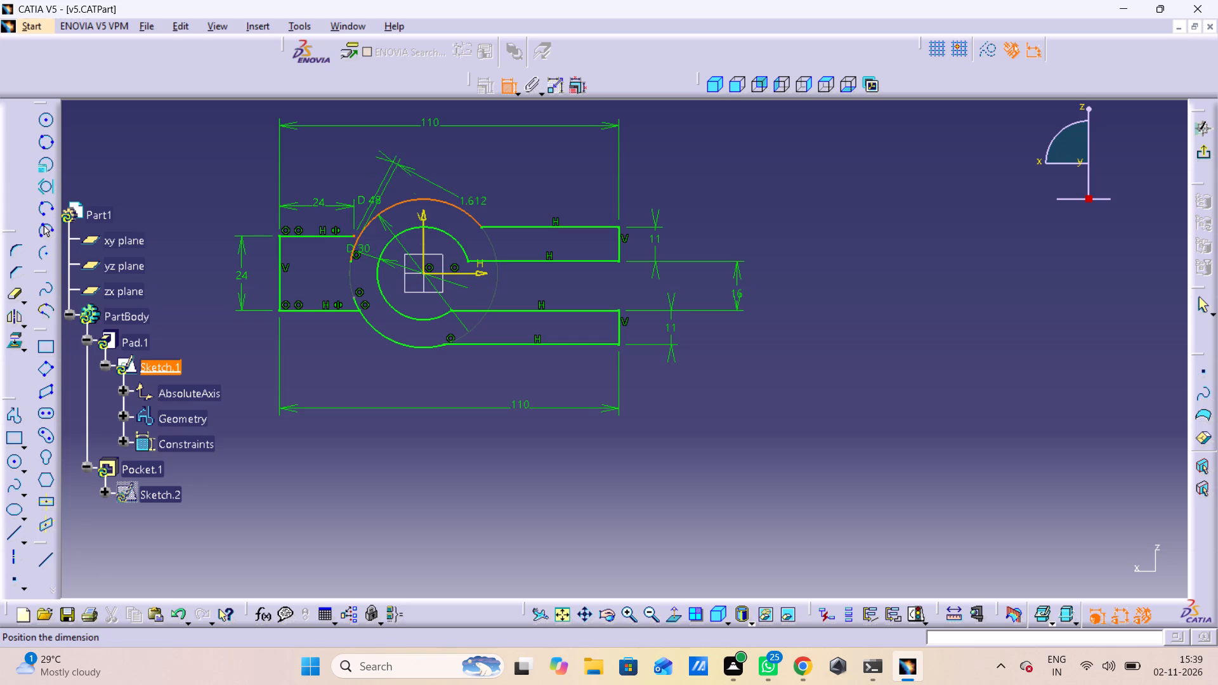
right_click(492, 188)
left_click(539, 319)
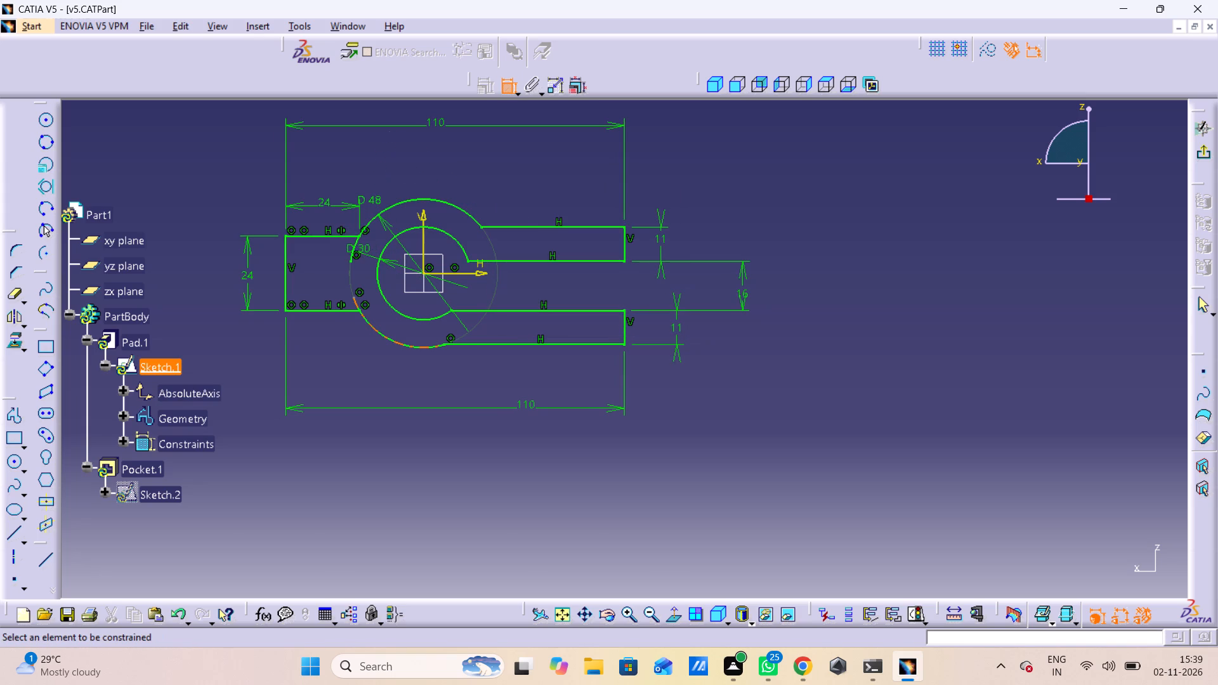
Quick-trim the leftover pieces of the 48 mm arcs that extend inside the stem's upper and lower lines.
double_click(18, 292)
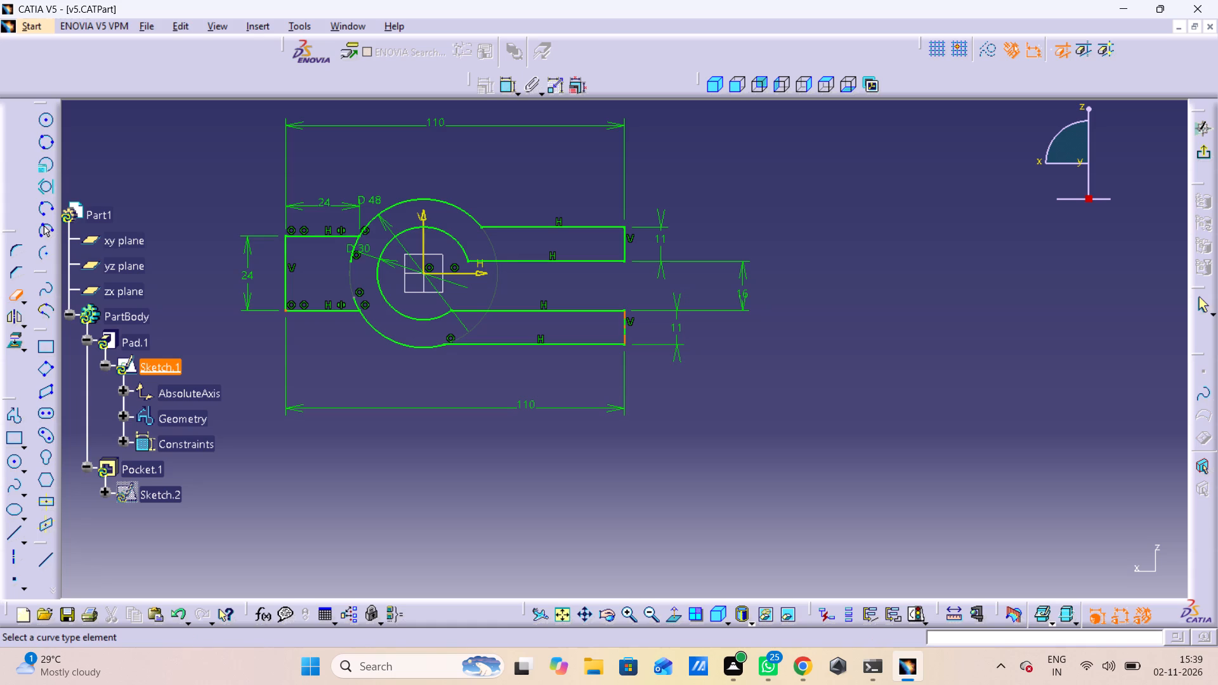
left_click(351, 253)
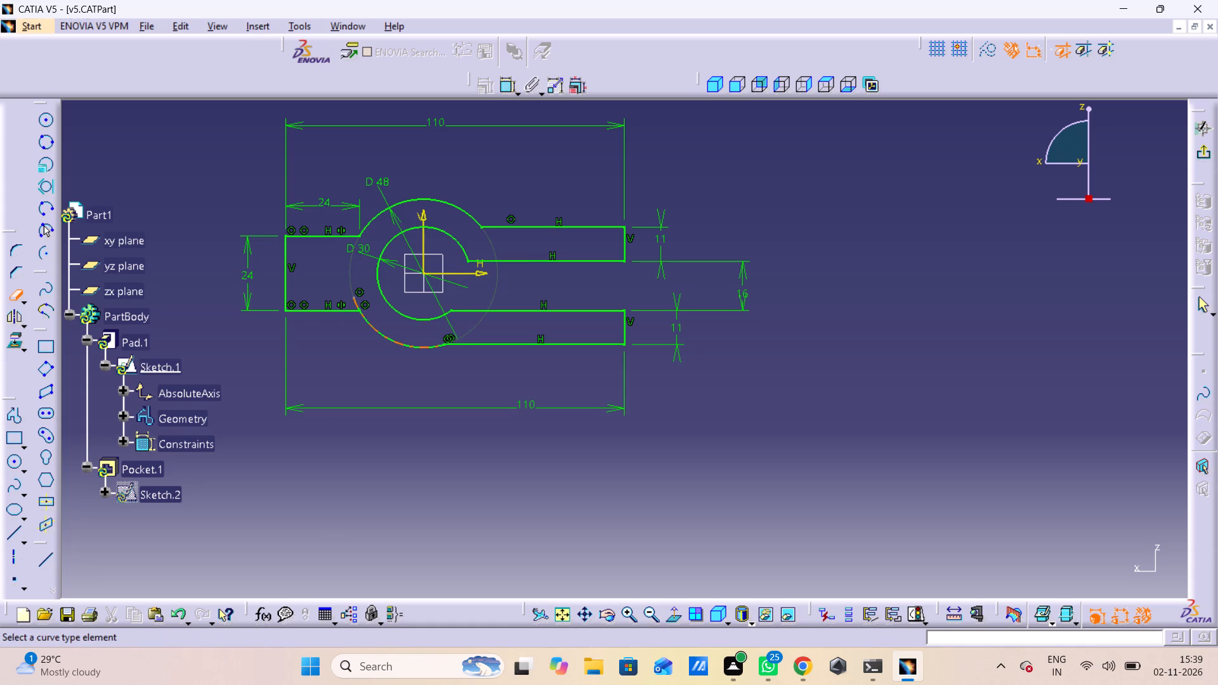
left_click(360, 301)
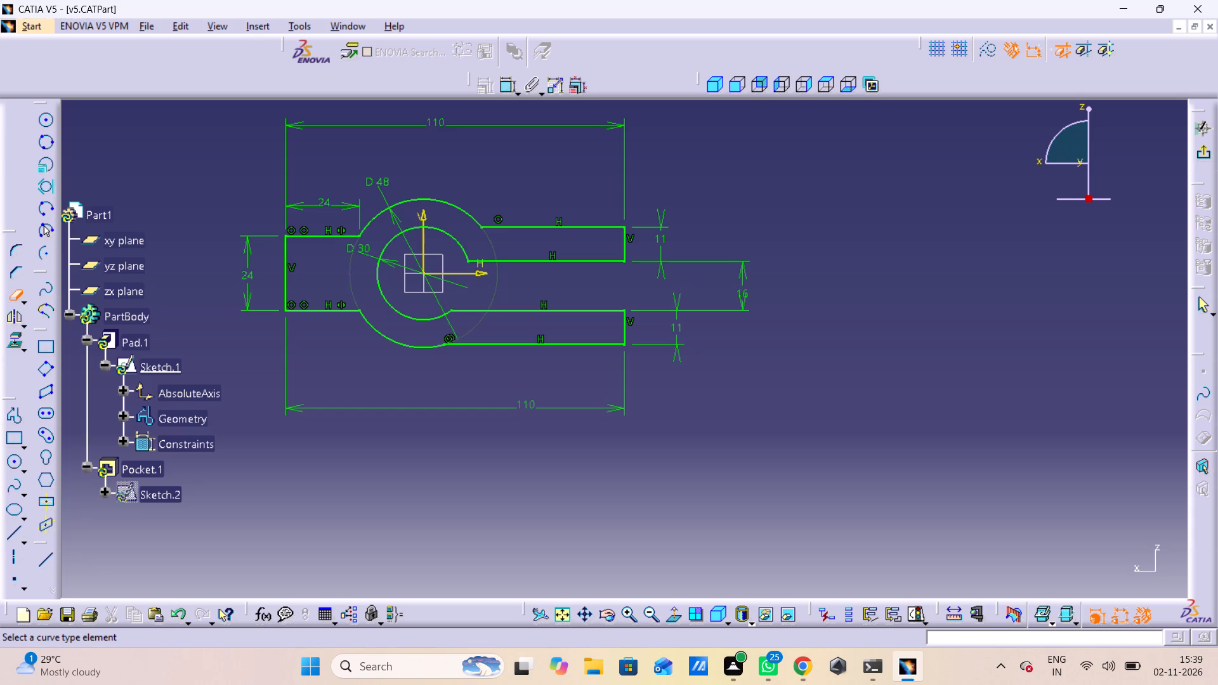
left_click(352, 499)
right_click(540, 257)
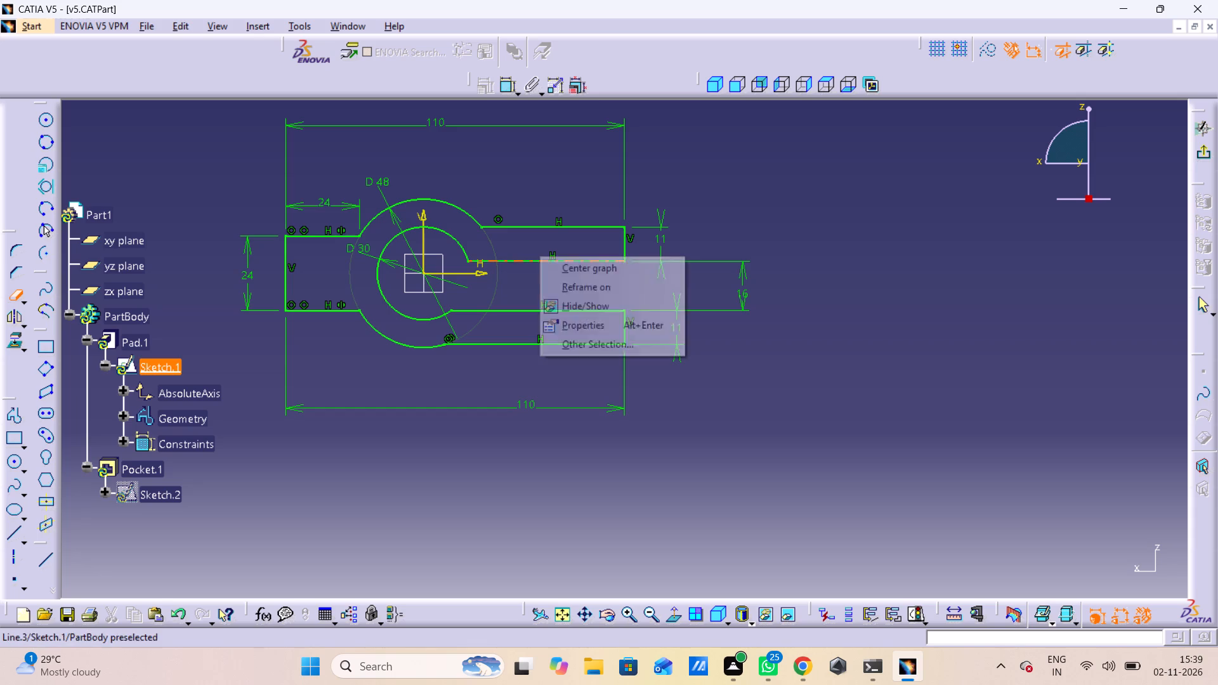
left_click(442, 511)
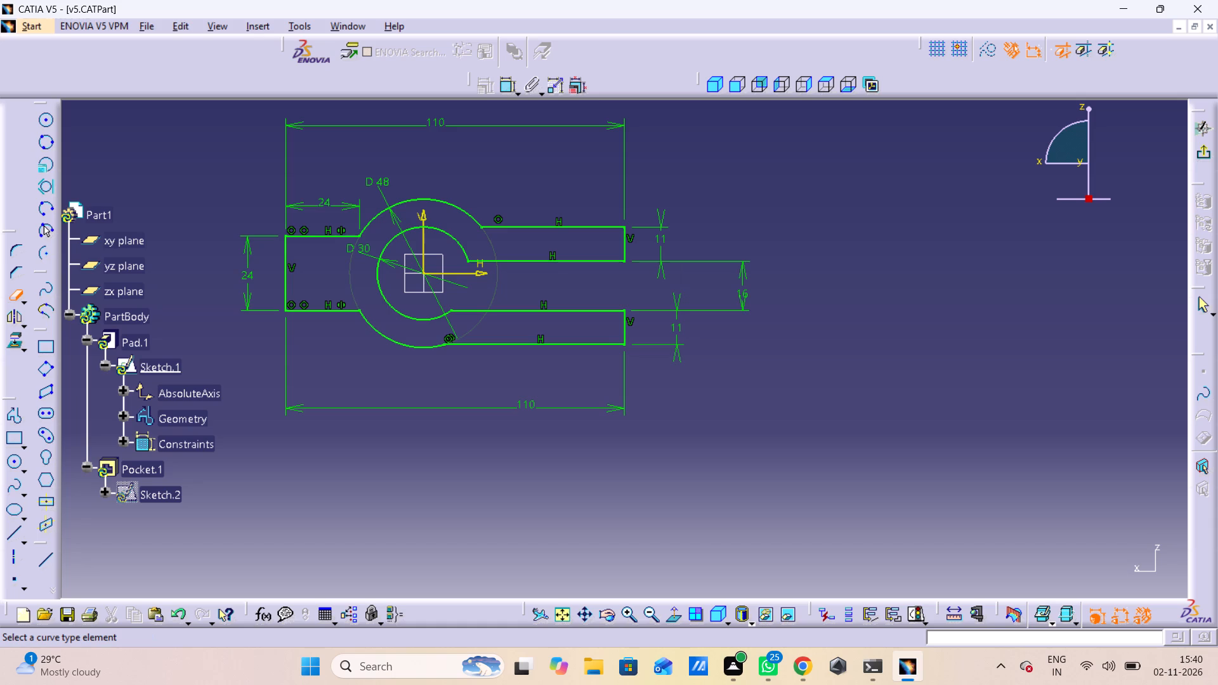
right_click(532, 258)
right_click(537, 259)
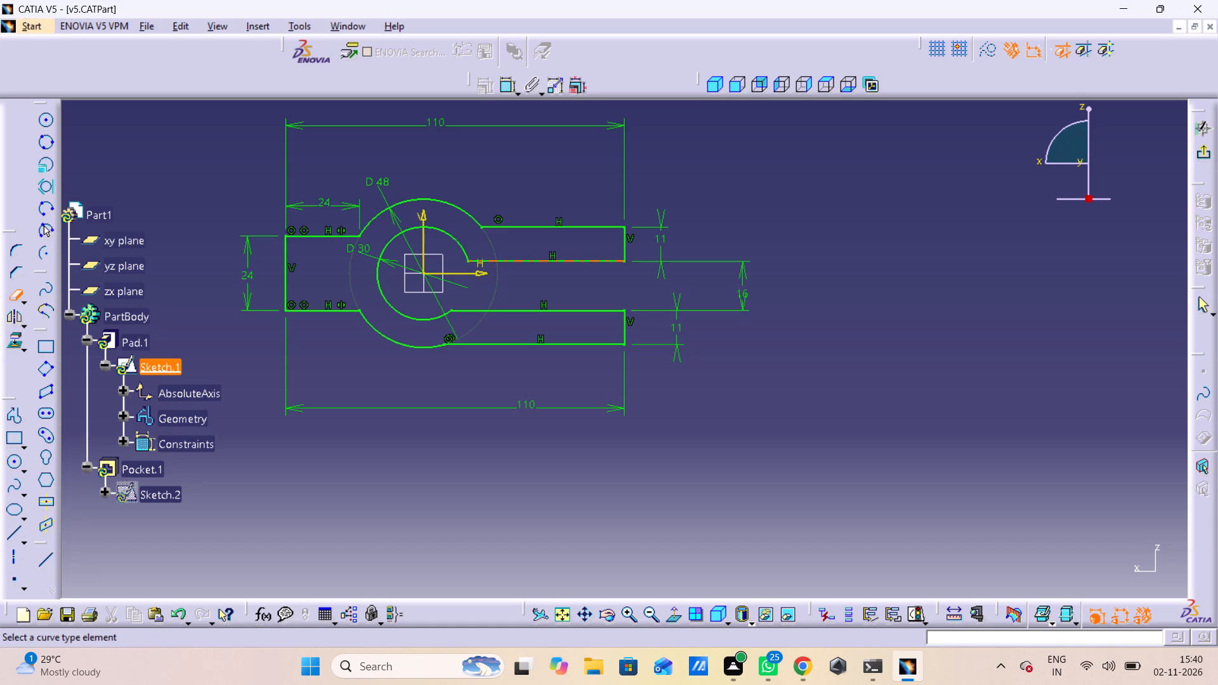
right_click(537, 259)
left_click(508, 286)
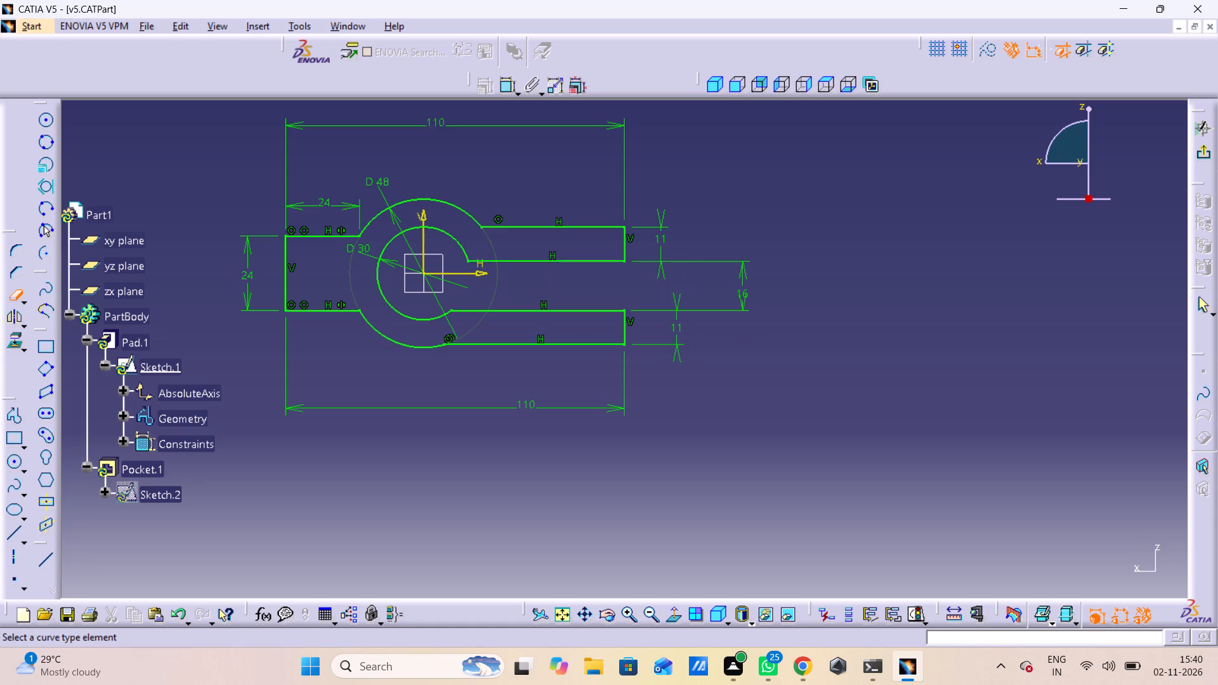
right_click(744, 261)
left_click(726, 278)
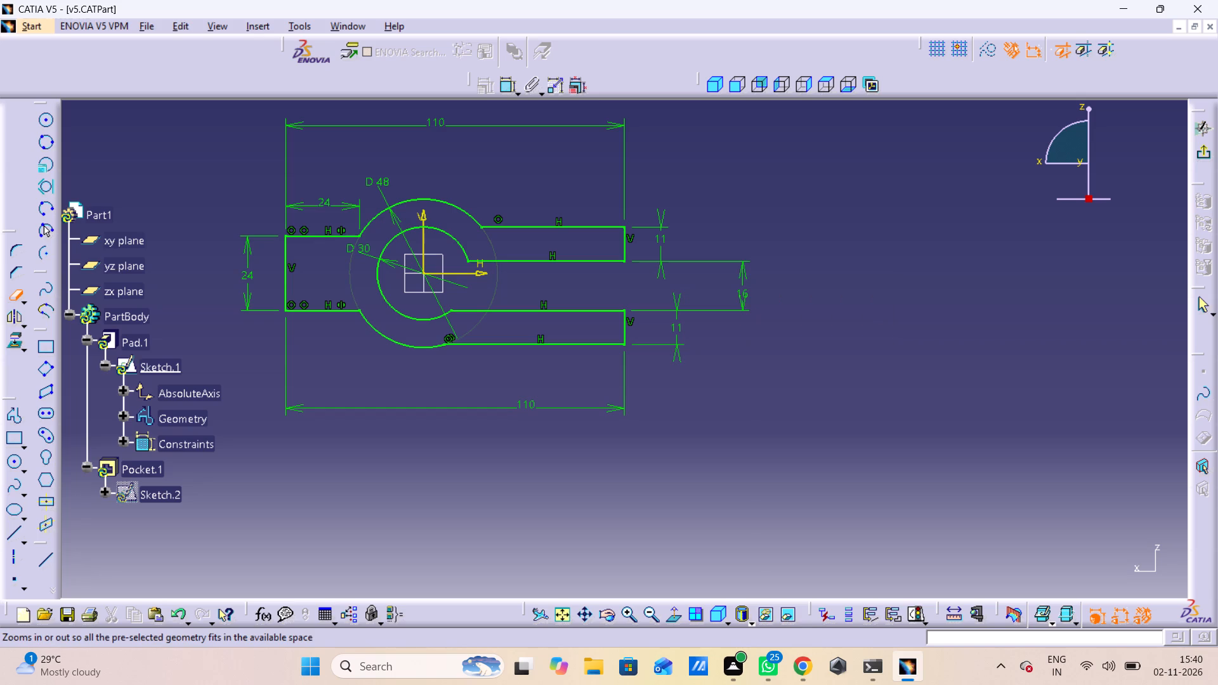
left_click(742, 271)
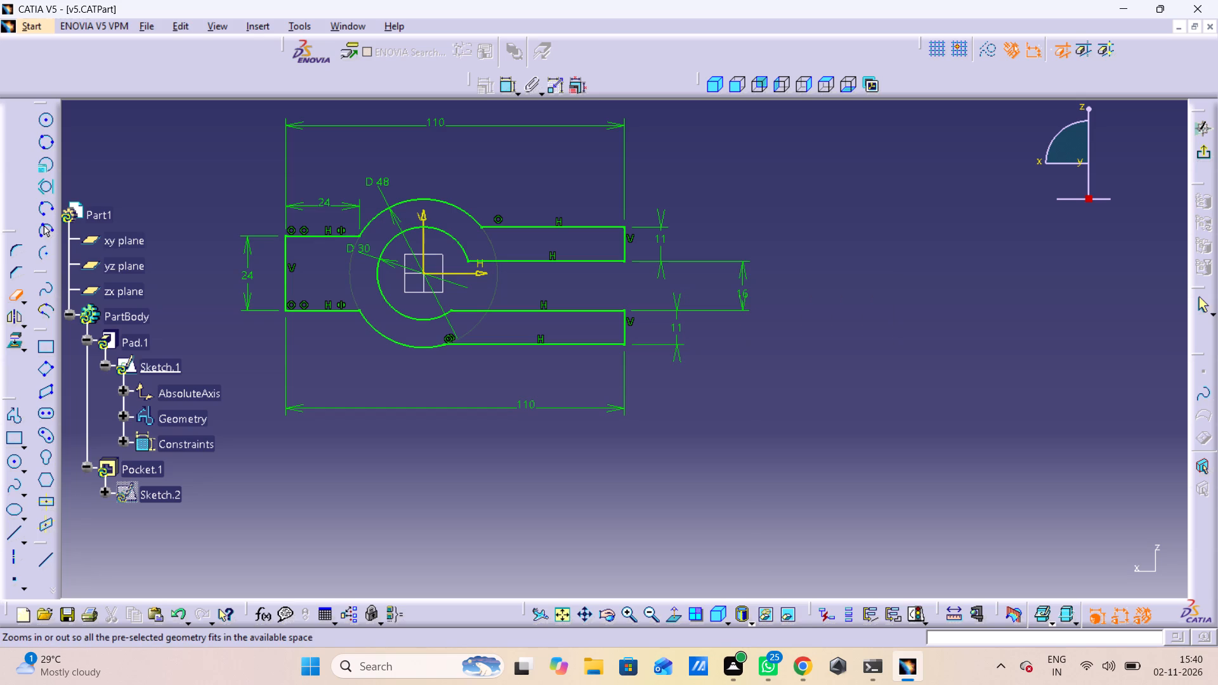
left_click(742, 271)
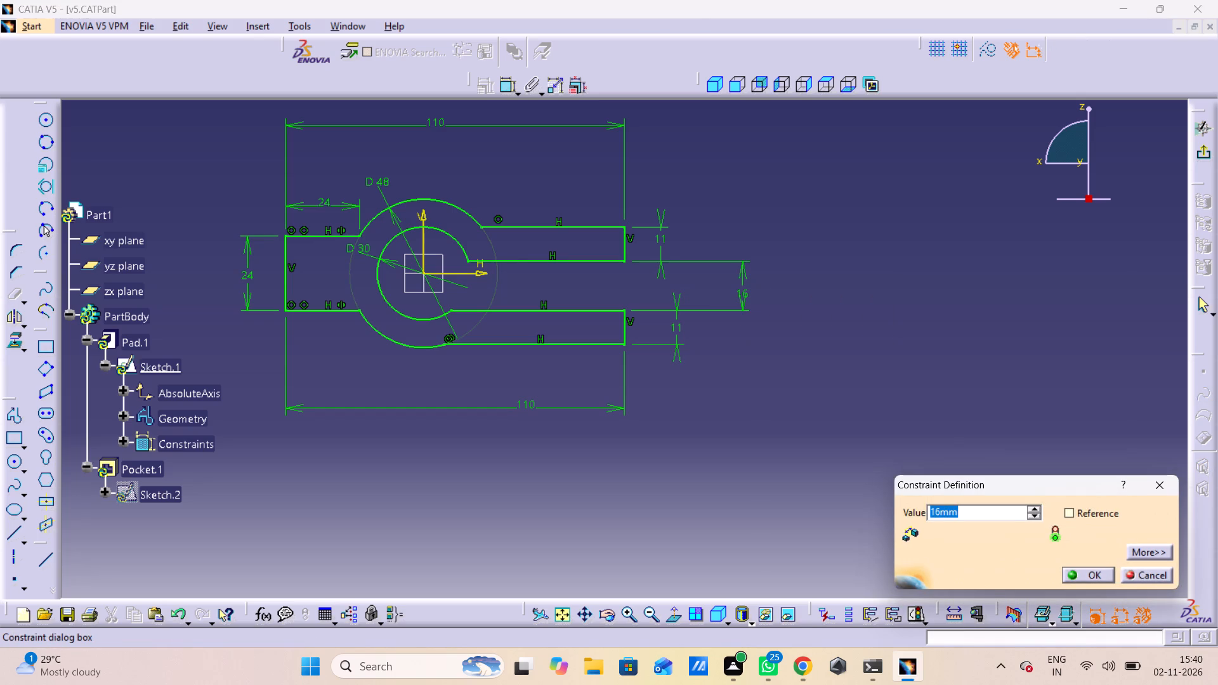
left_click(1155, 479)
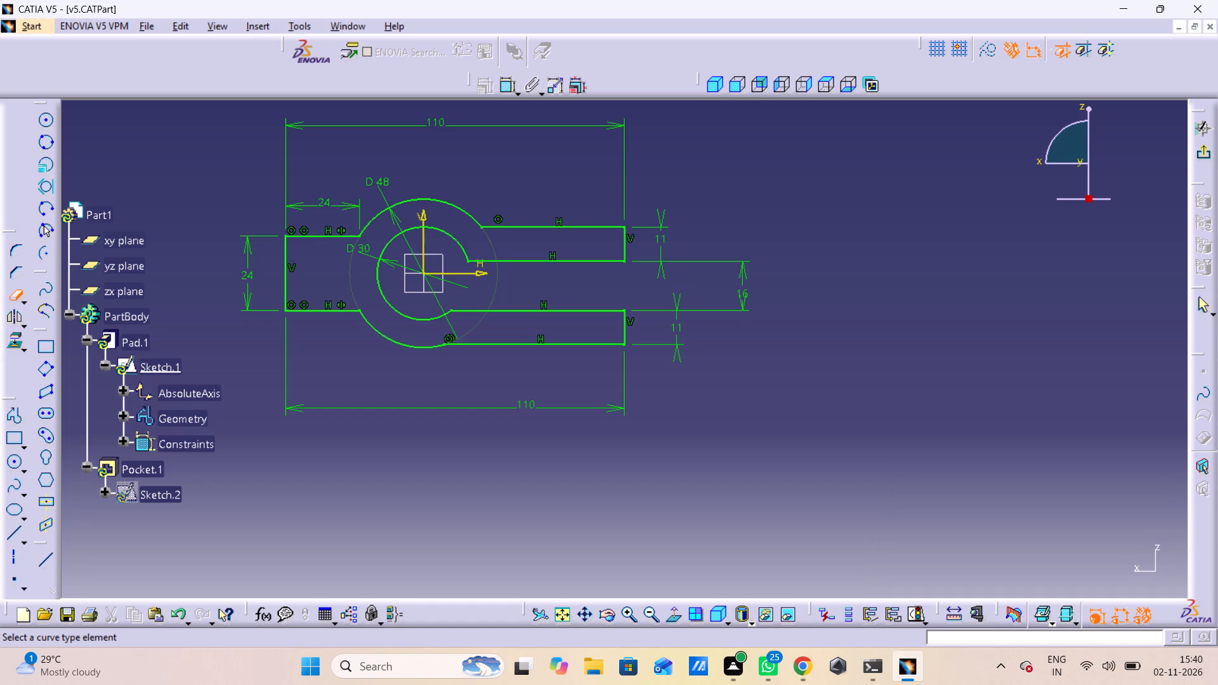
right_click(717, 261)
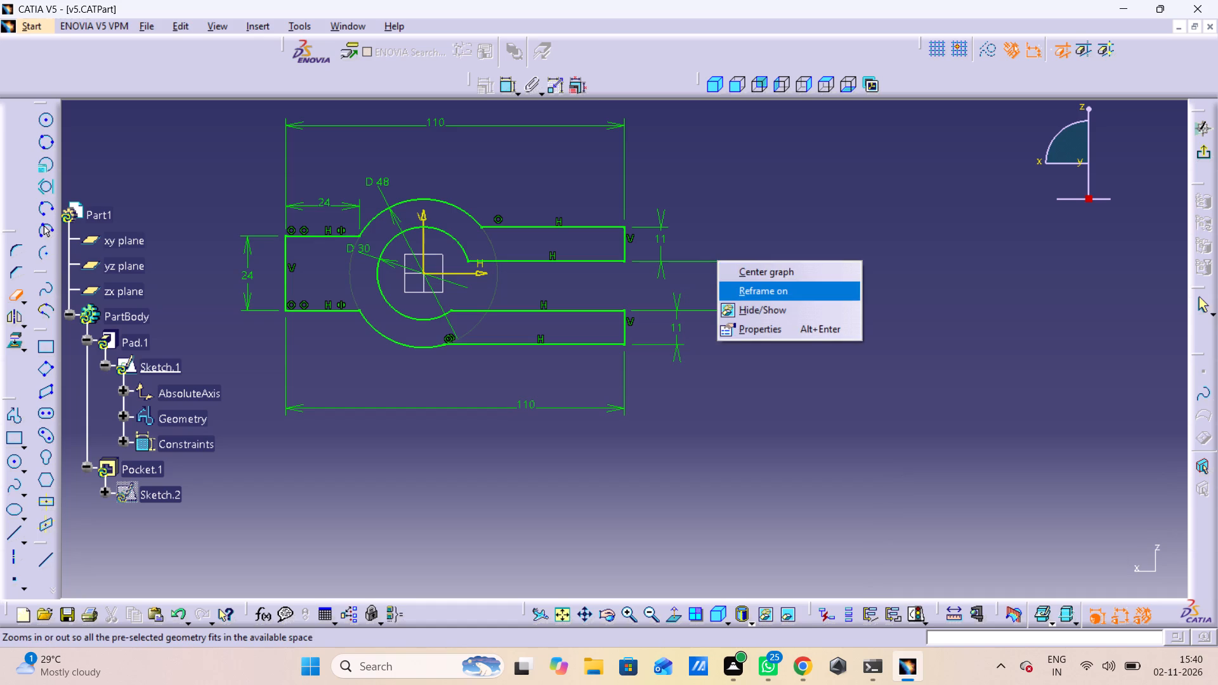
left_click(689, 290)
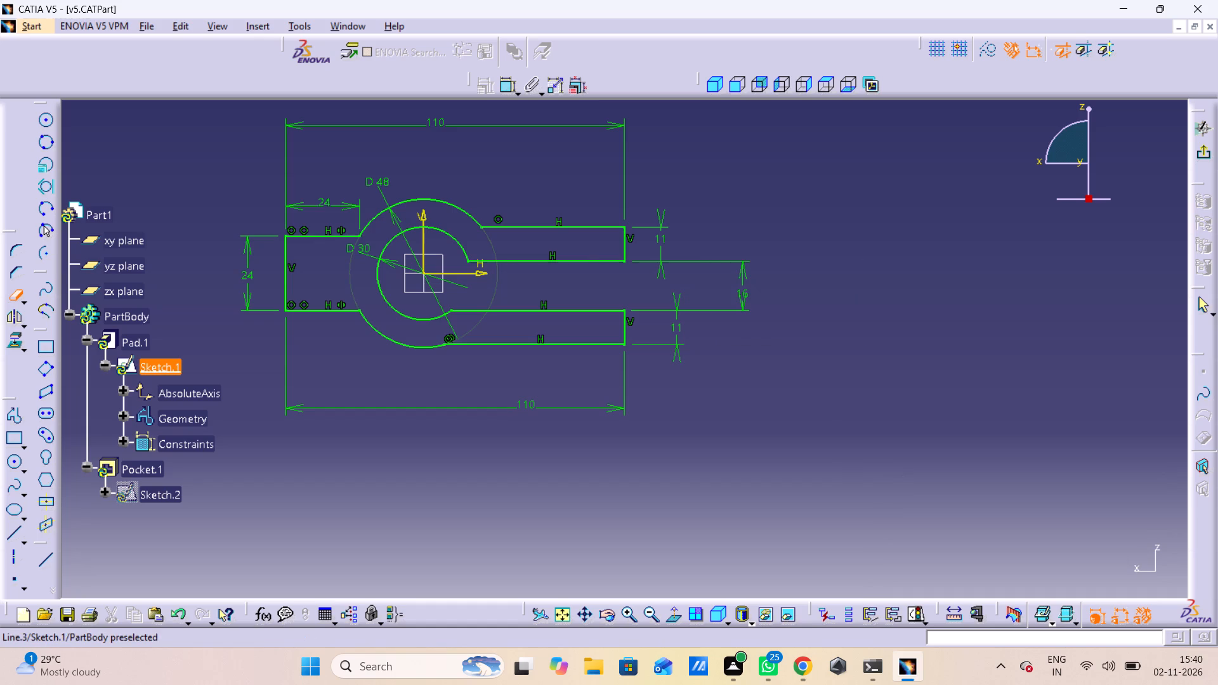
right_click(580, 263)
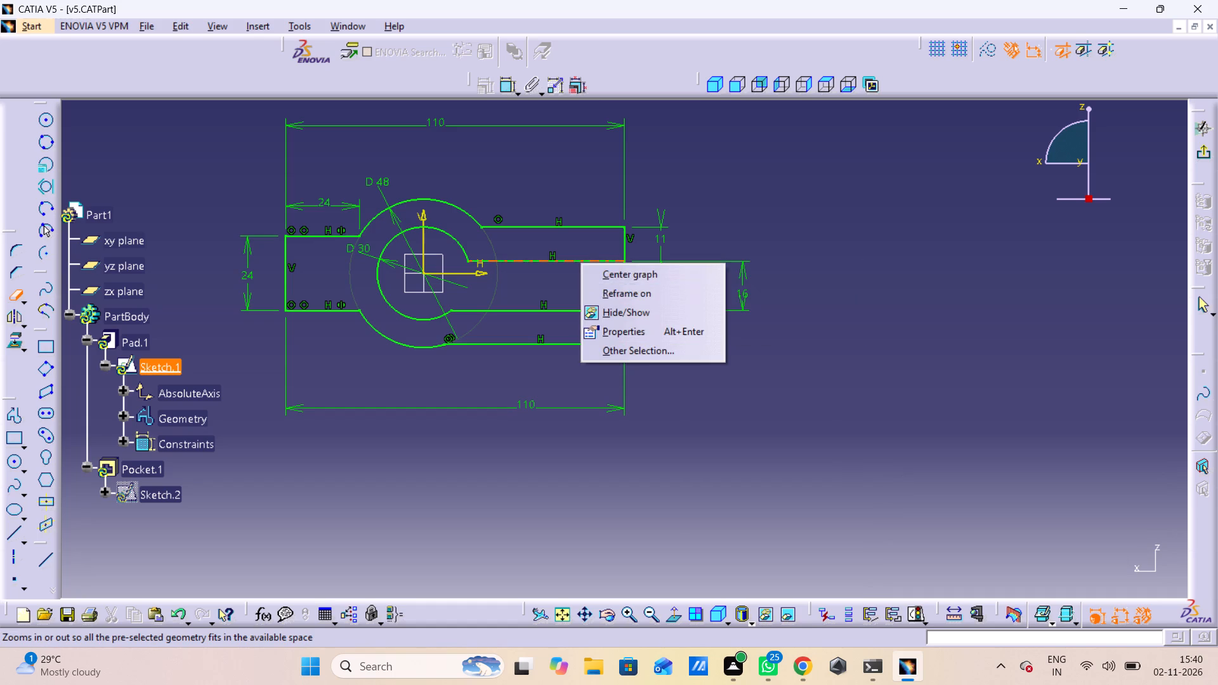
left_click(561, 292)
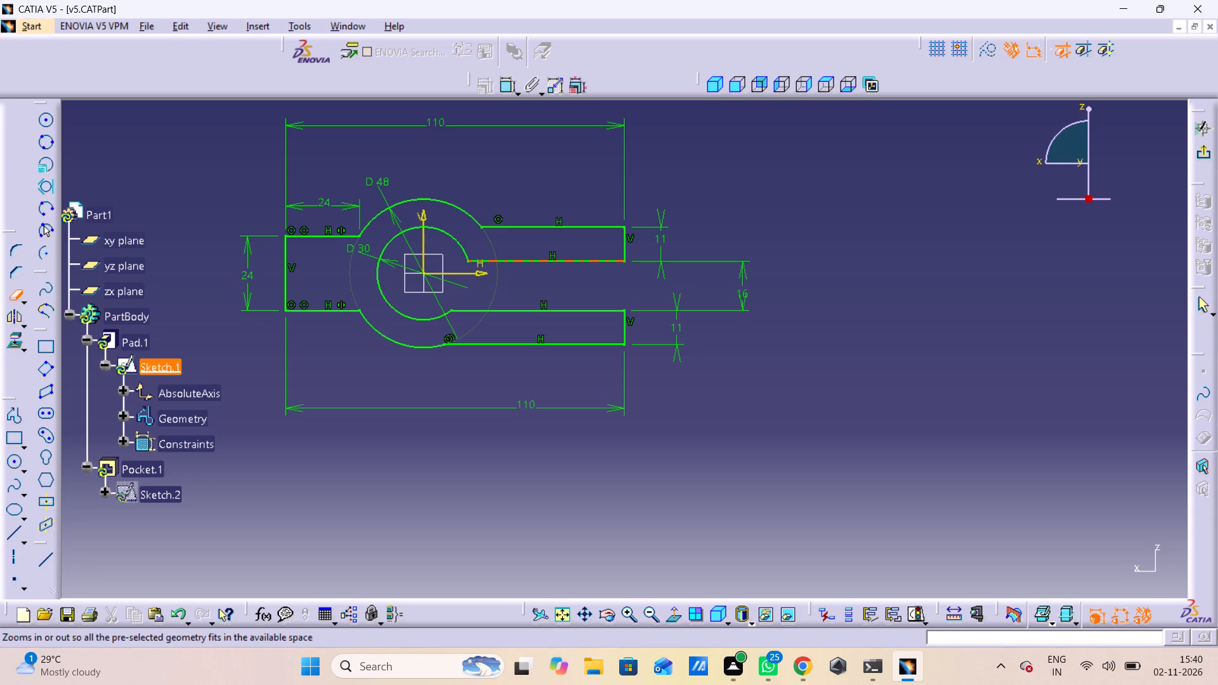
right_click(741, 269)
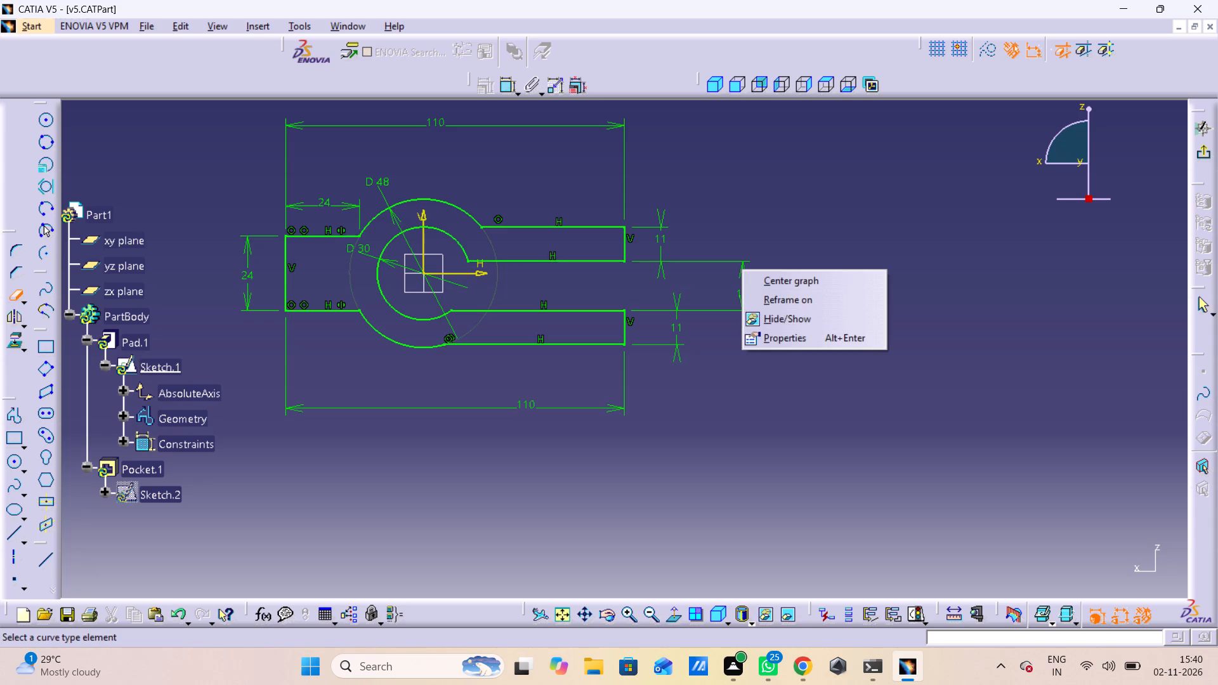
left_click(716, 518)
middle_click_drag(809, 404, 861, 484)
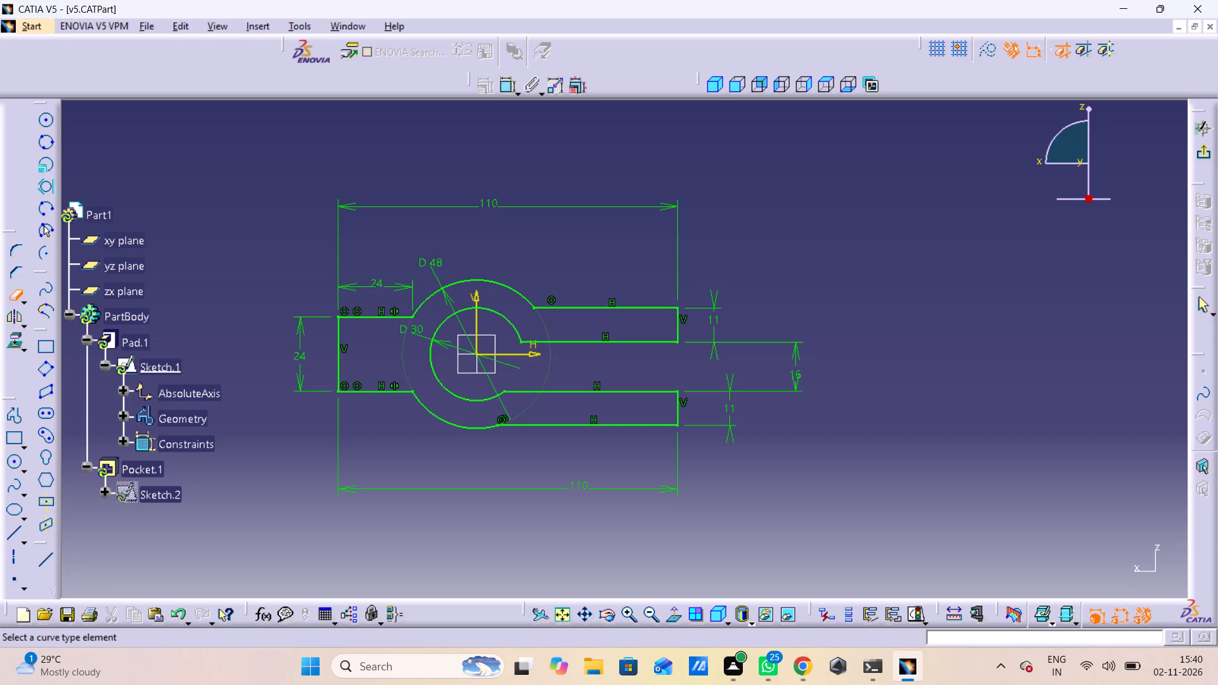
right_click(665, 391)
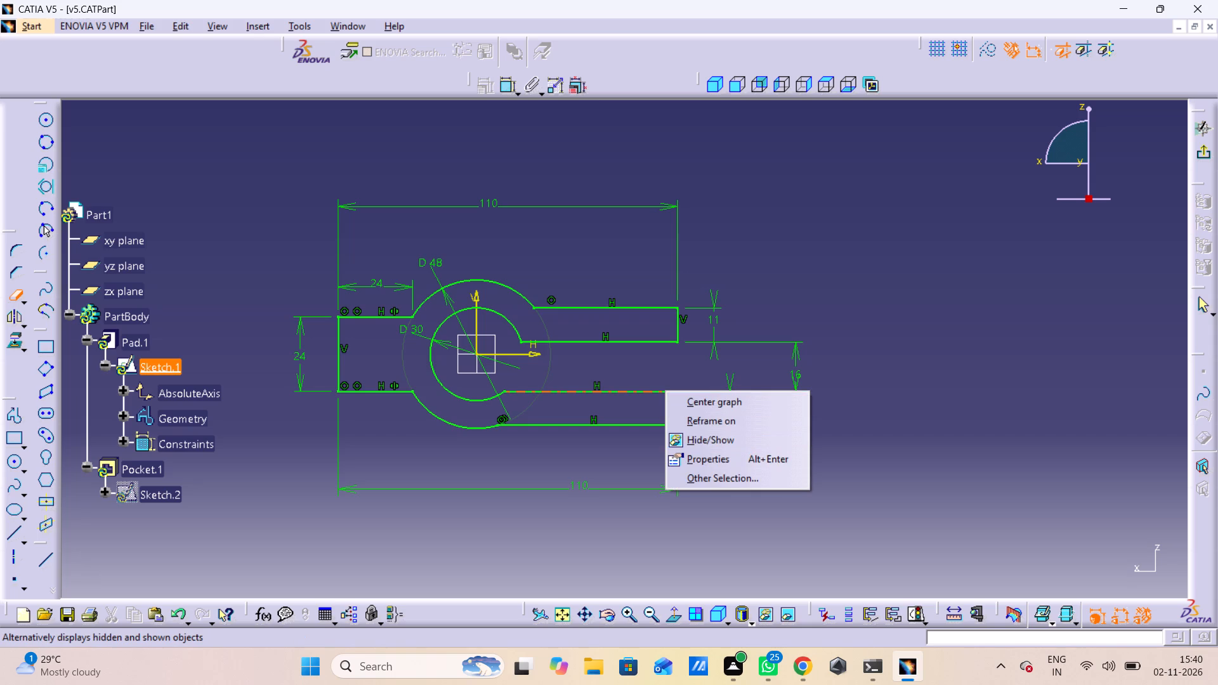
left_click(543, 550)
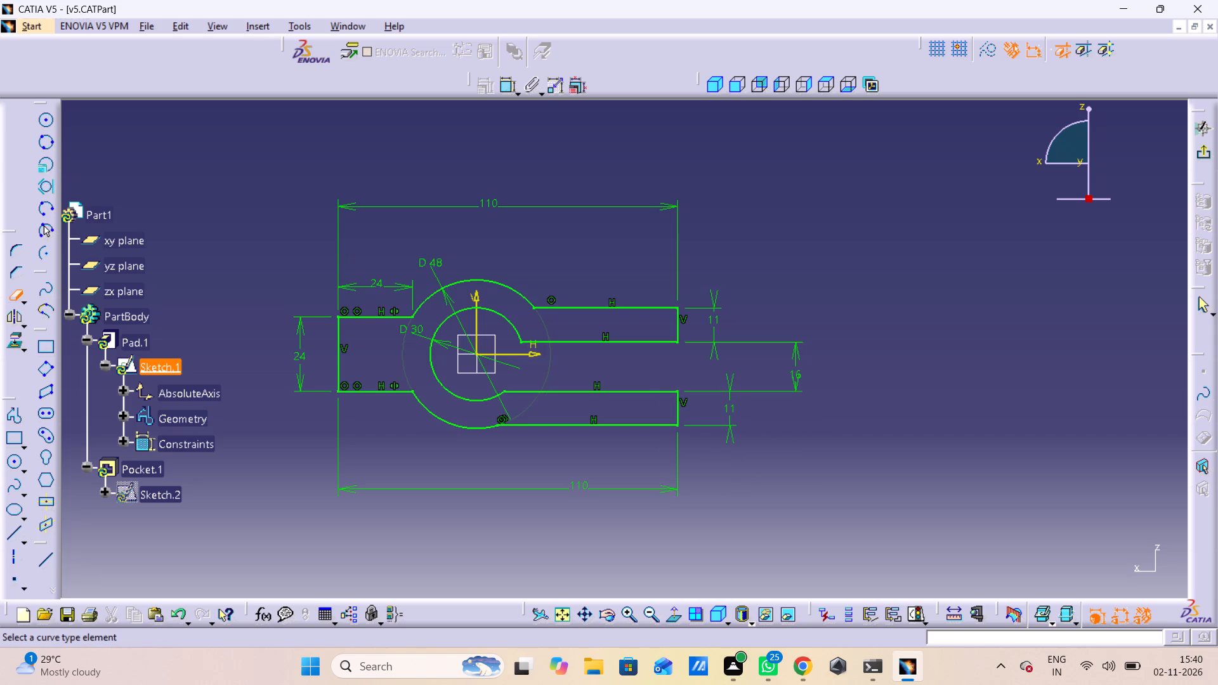
Quick-trim away the lower prong's inner horizontal line, which borders the fork's slot.
left_click(642, 390)
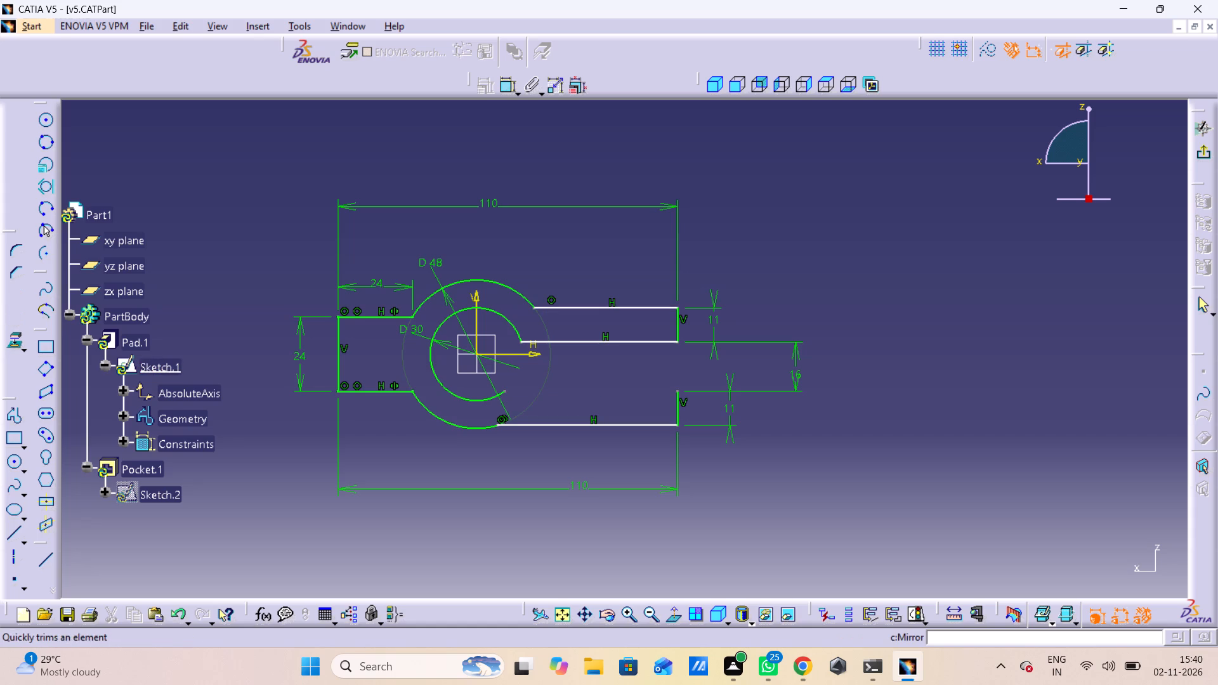
left_click(10, 297)
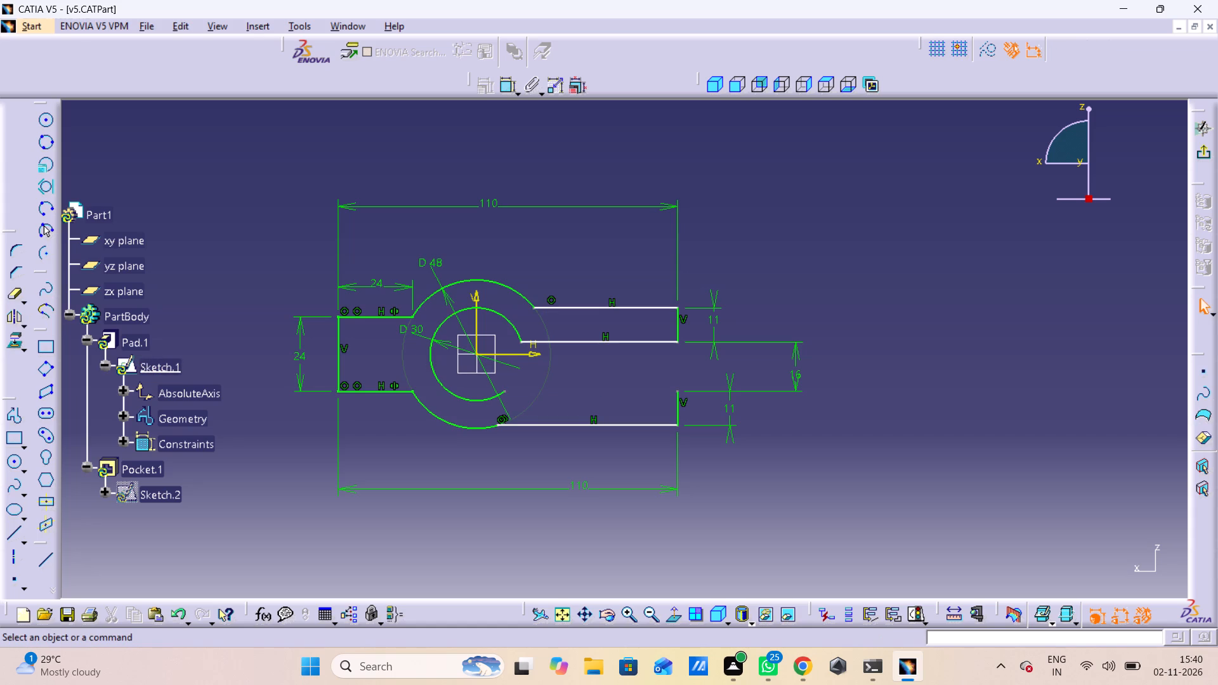
Delete the upper prong's inner horizontal line, which borders the fork's slot.
right_click(790, 341)
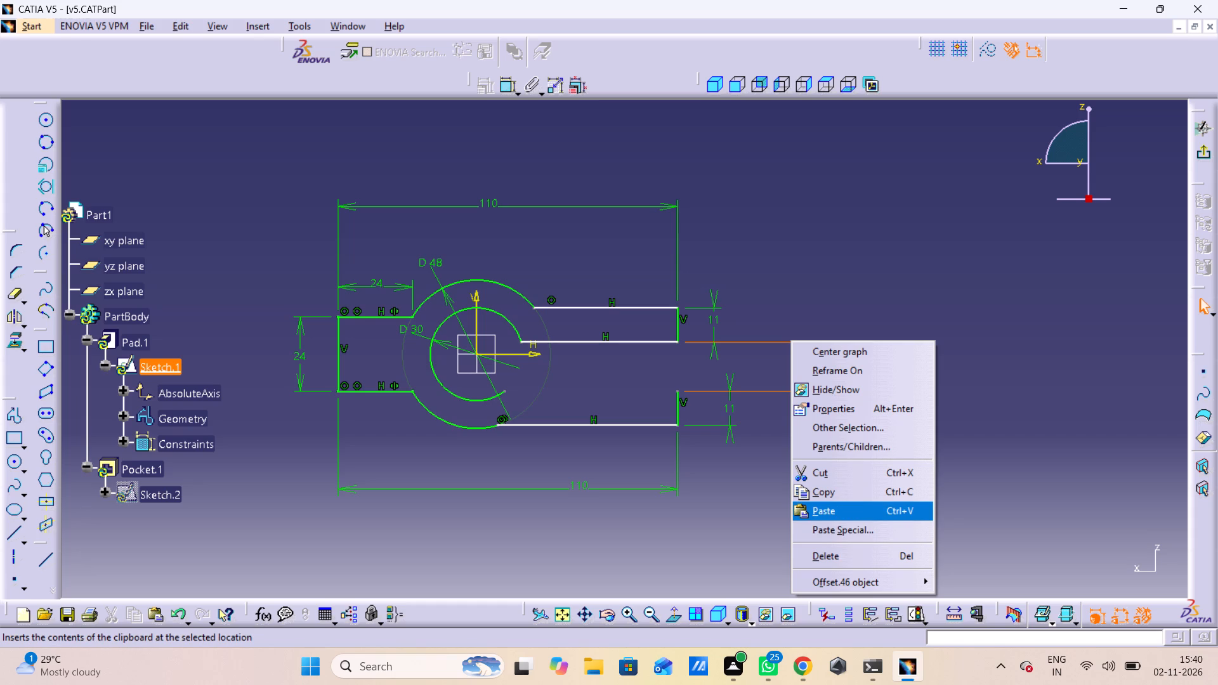
left_click(627, 356)
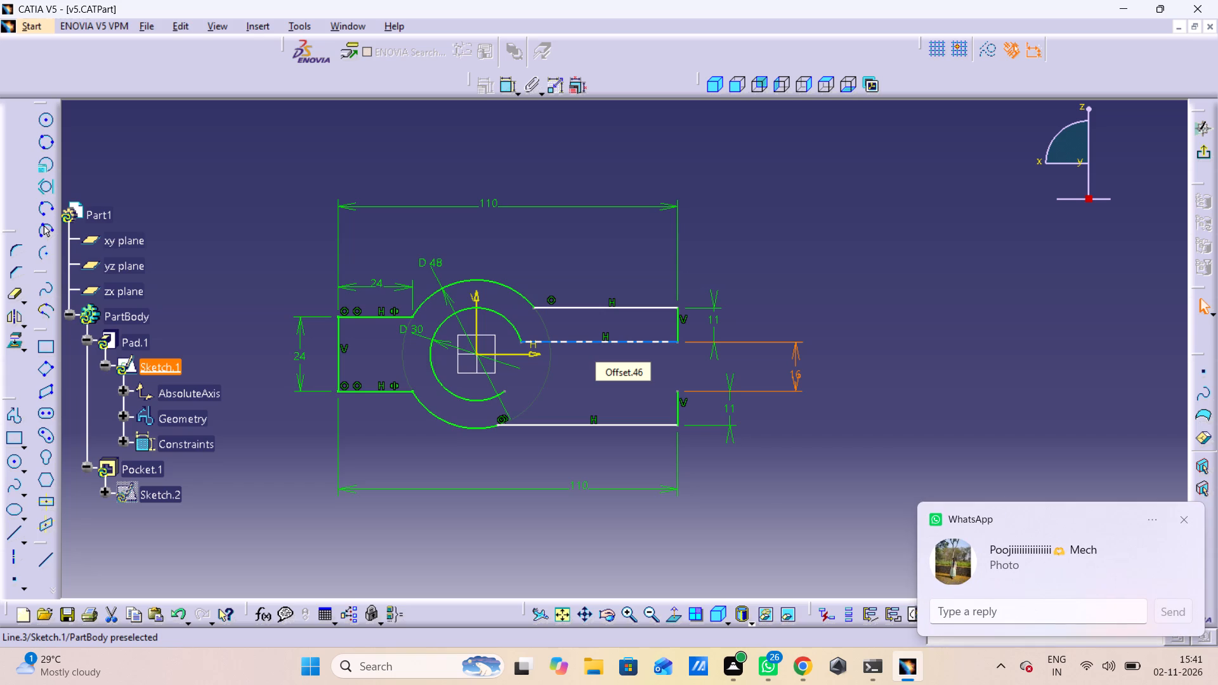
right_click(623, 345)
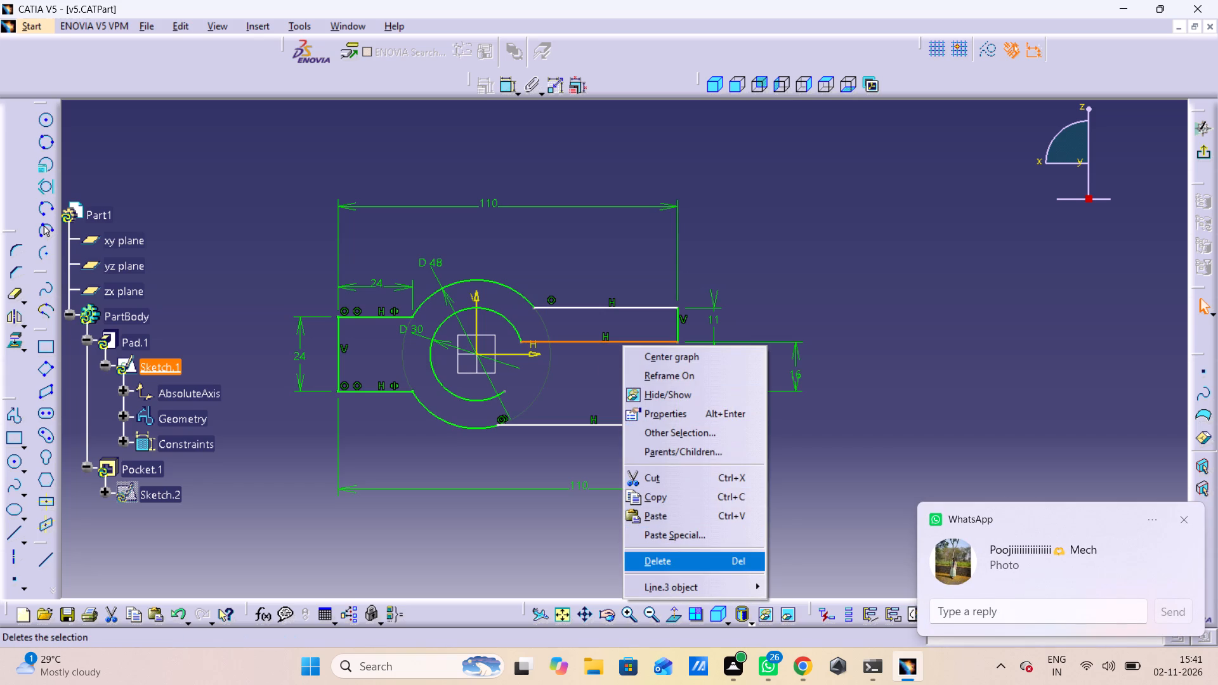
left_click(637, 554)
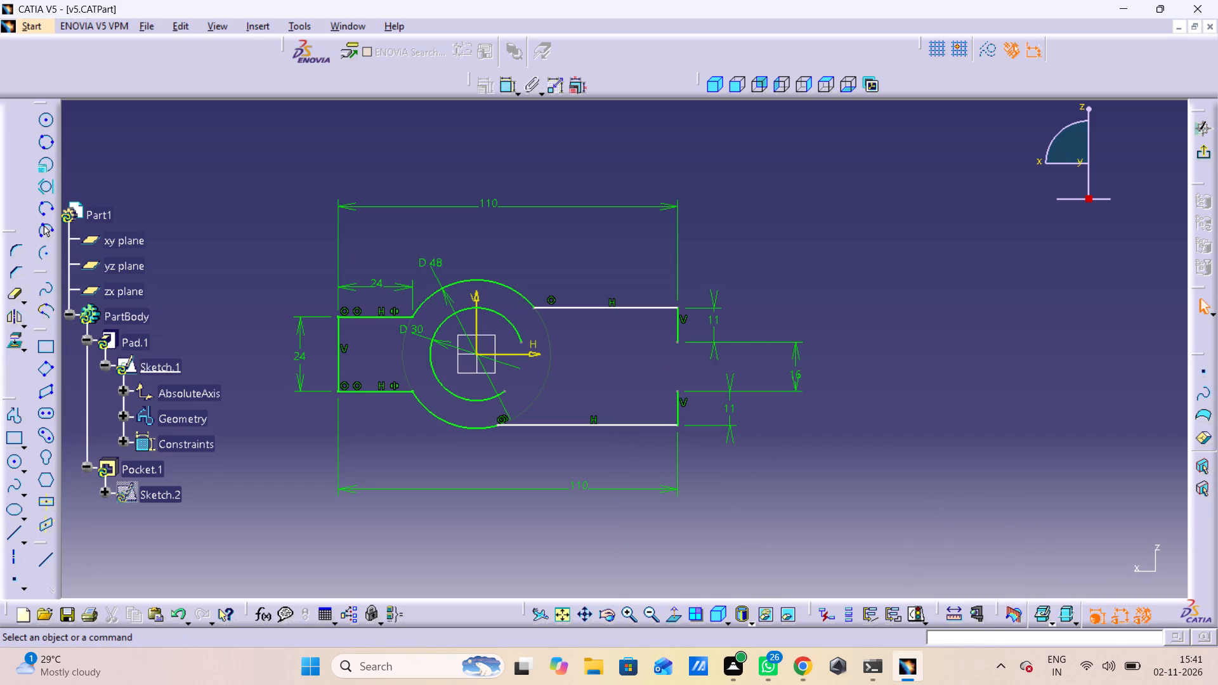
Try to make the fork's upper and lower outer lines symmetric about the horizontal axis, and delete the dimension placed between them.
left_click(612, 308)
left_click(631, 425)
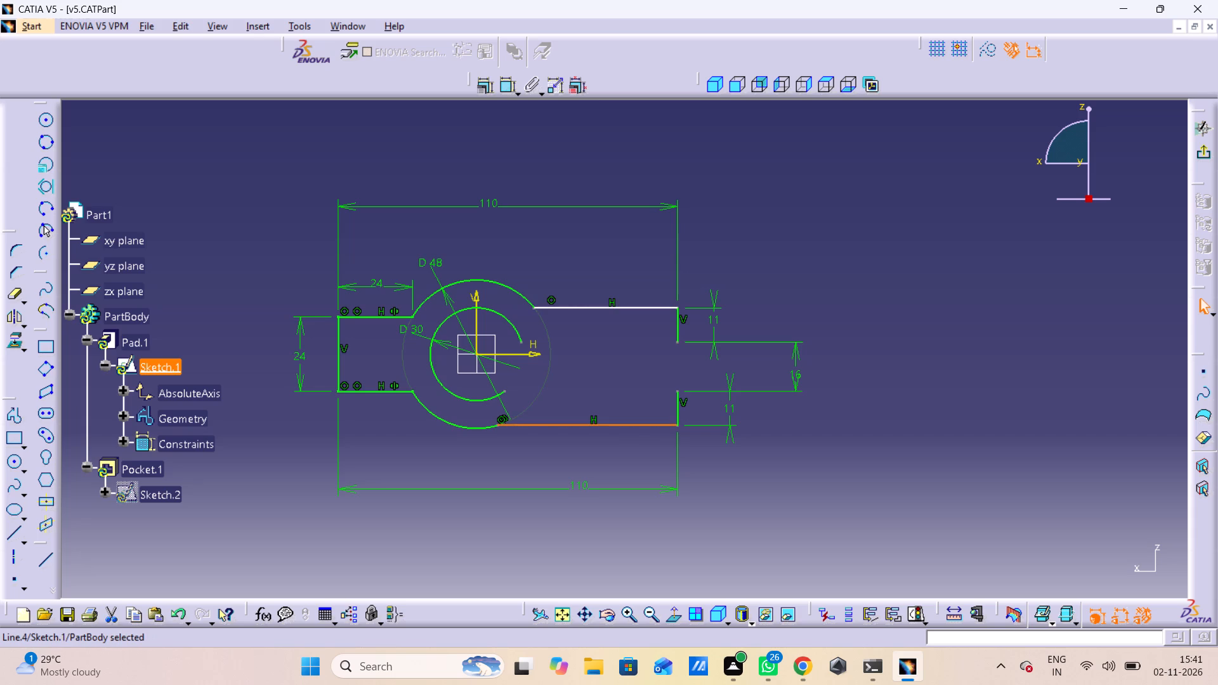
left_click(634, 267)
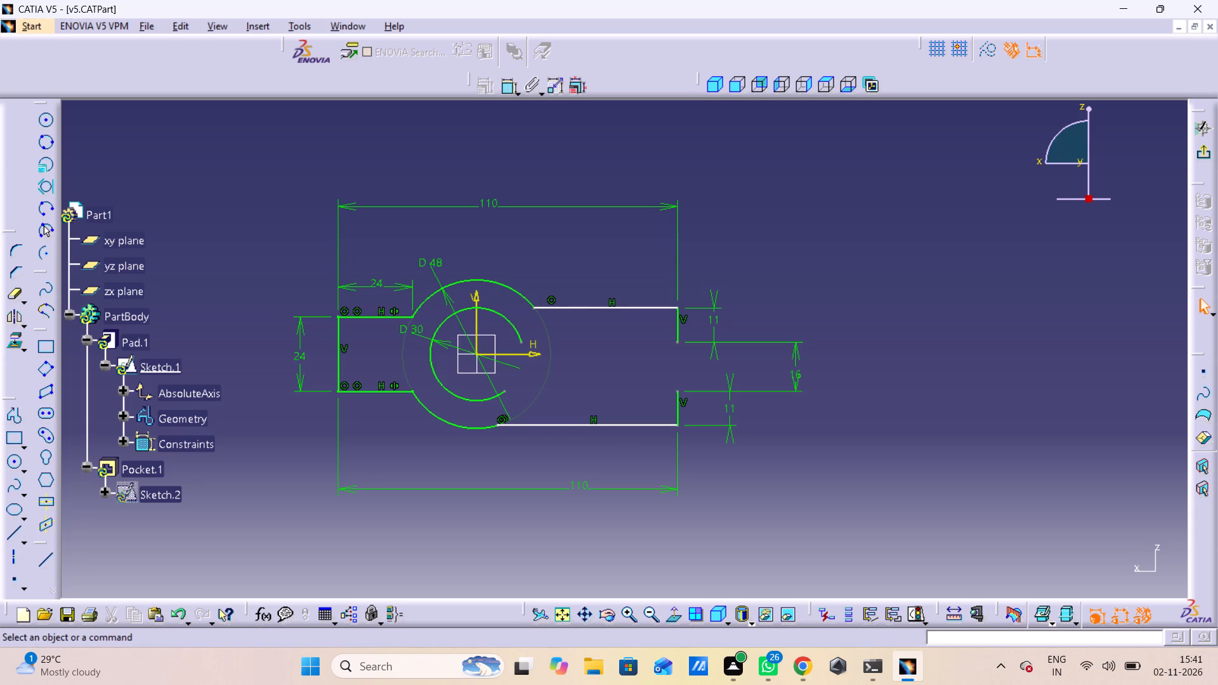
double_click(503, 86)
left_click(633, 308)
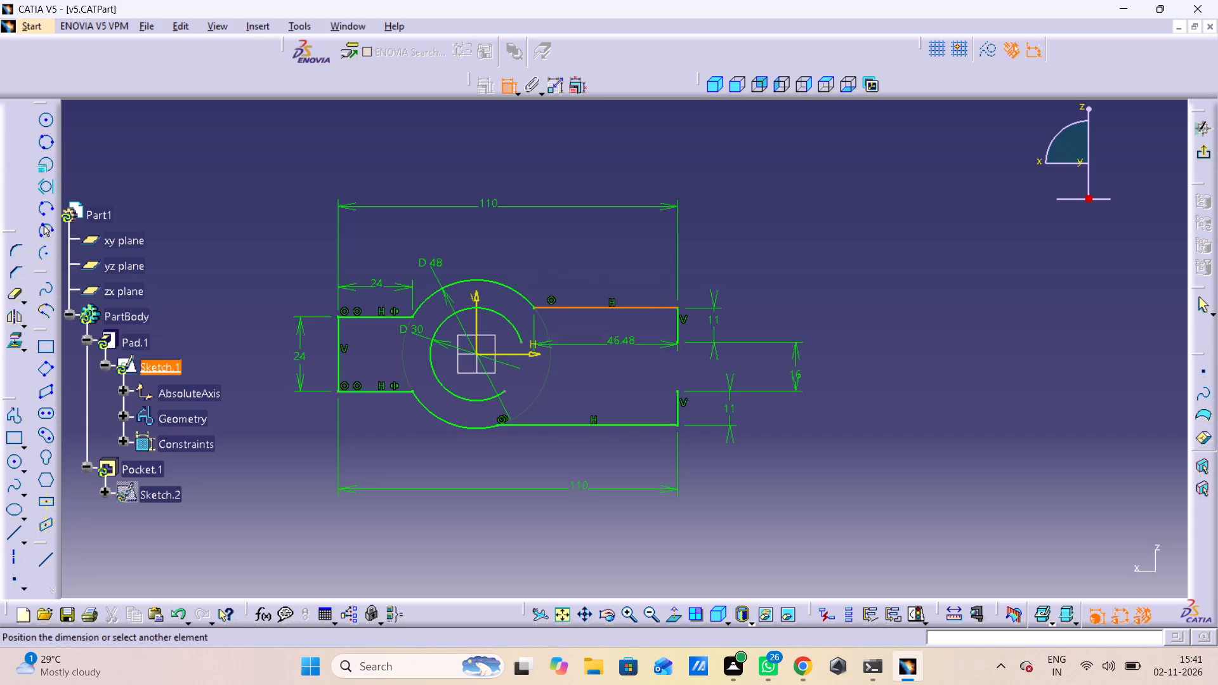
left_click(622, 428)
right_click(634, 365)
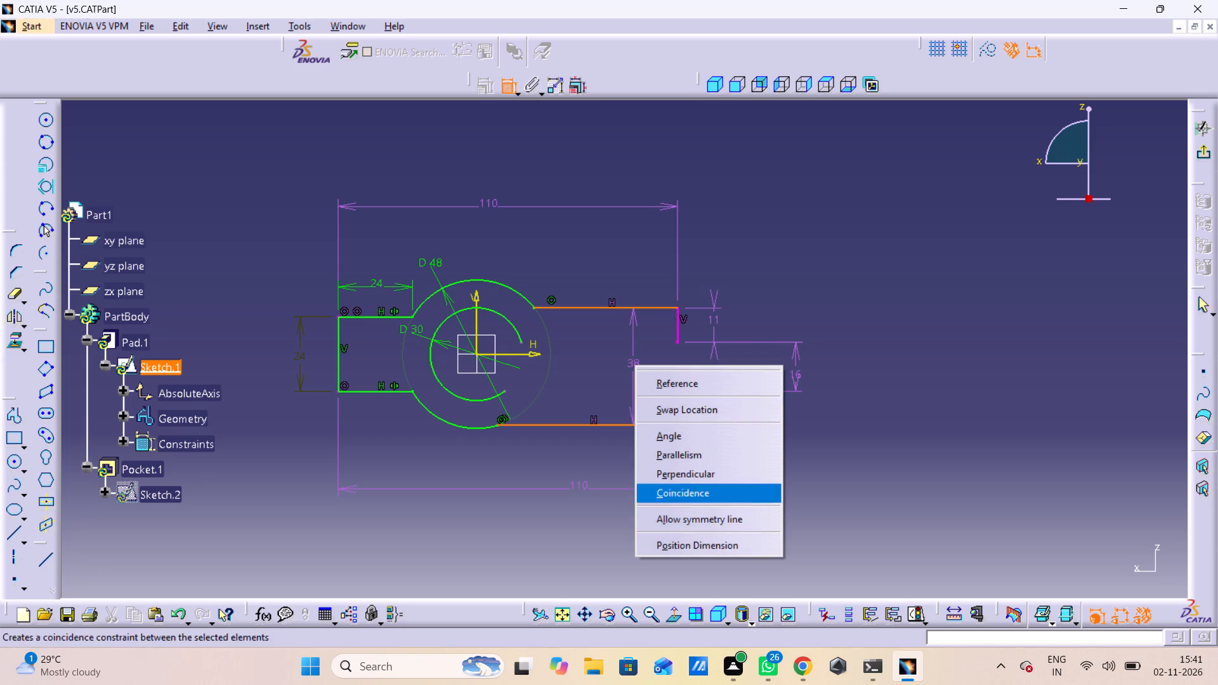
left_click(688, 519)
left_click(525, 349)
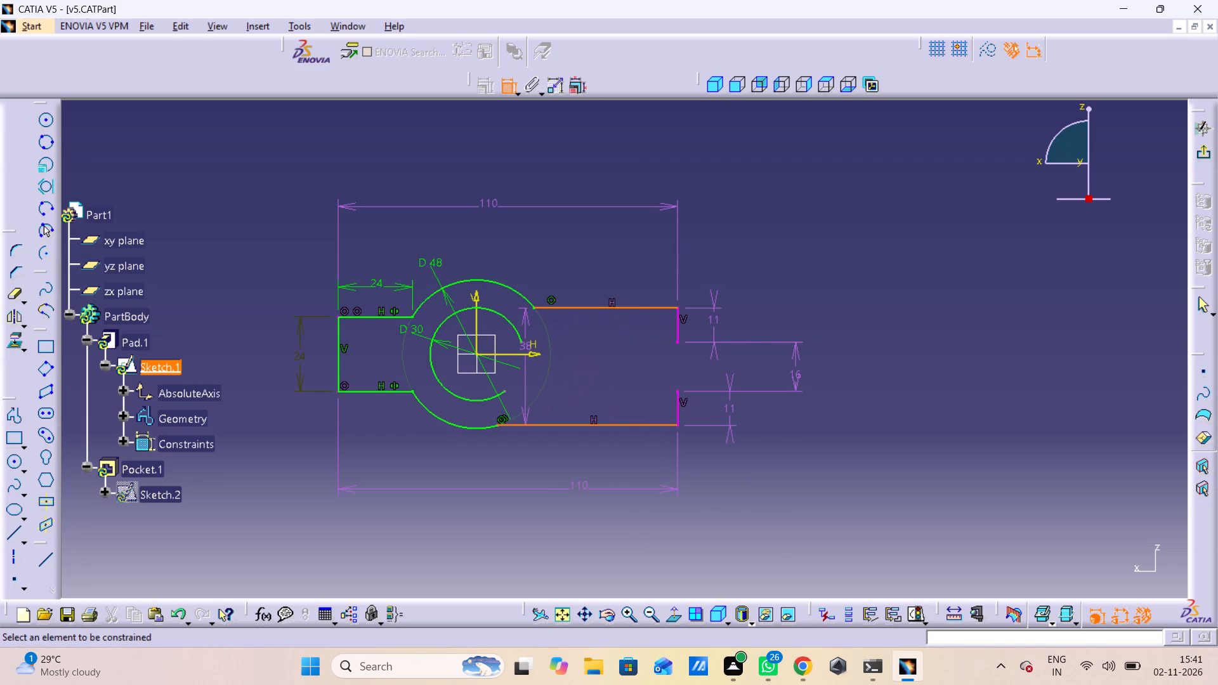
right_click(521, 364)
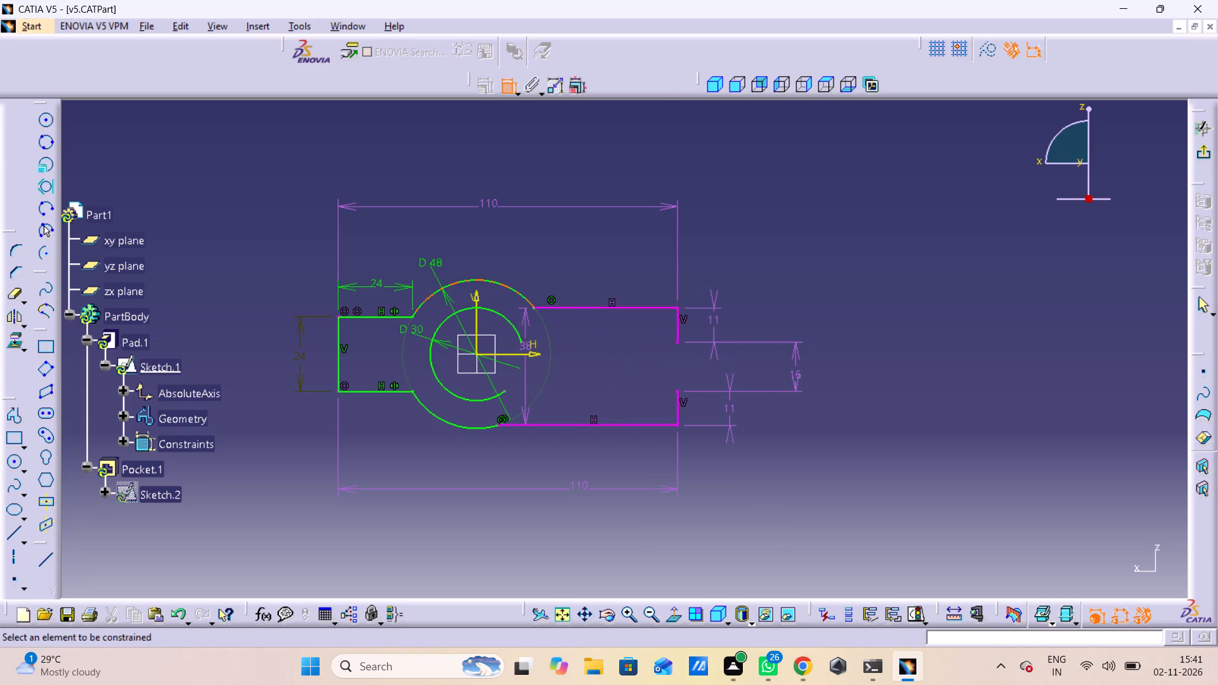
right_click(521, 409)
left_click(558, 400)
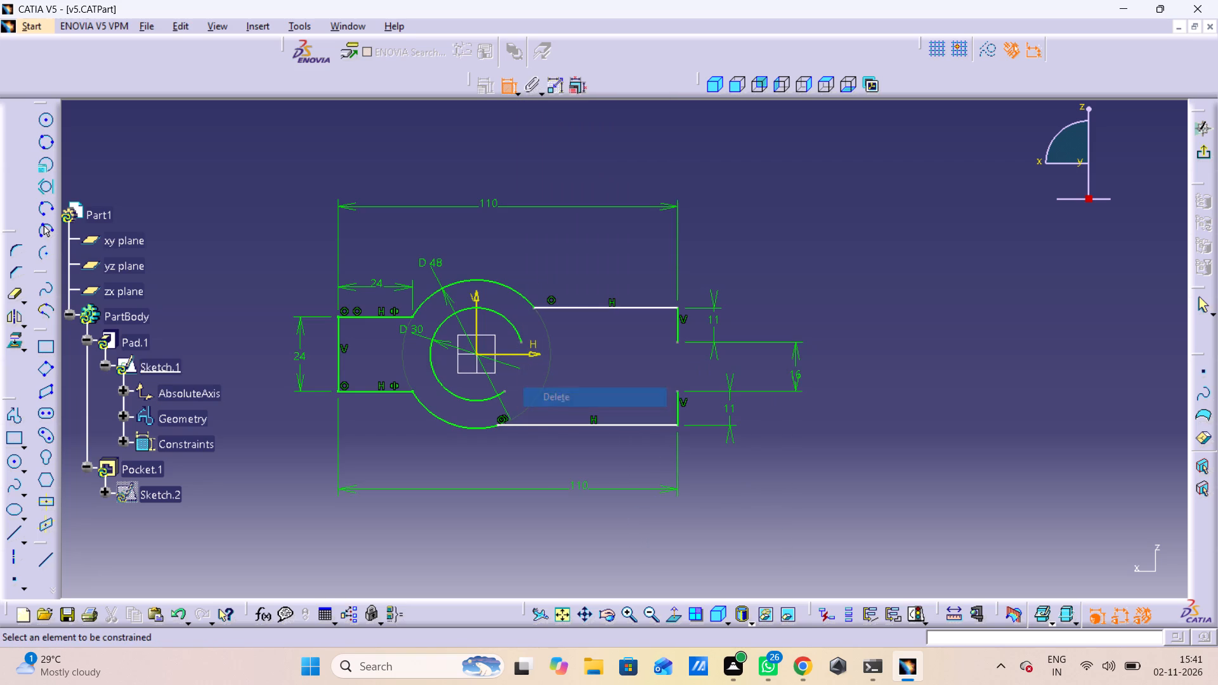
Constrain the fork's upper and lower outer horizontal lines to be symmetric about the sketch's horizontal axis.
left_click(610, 310)
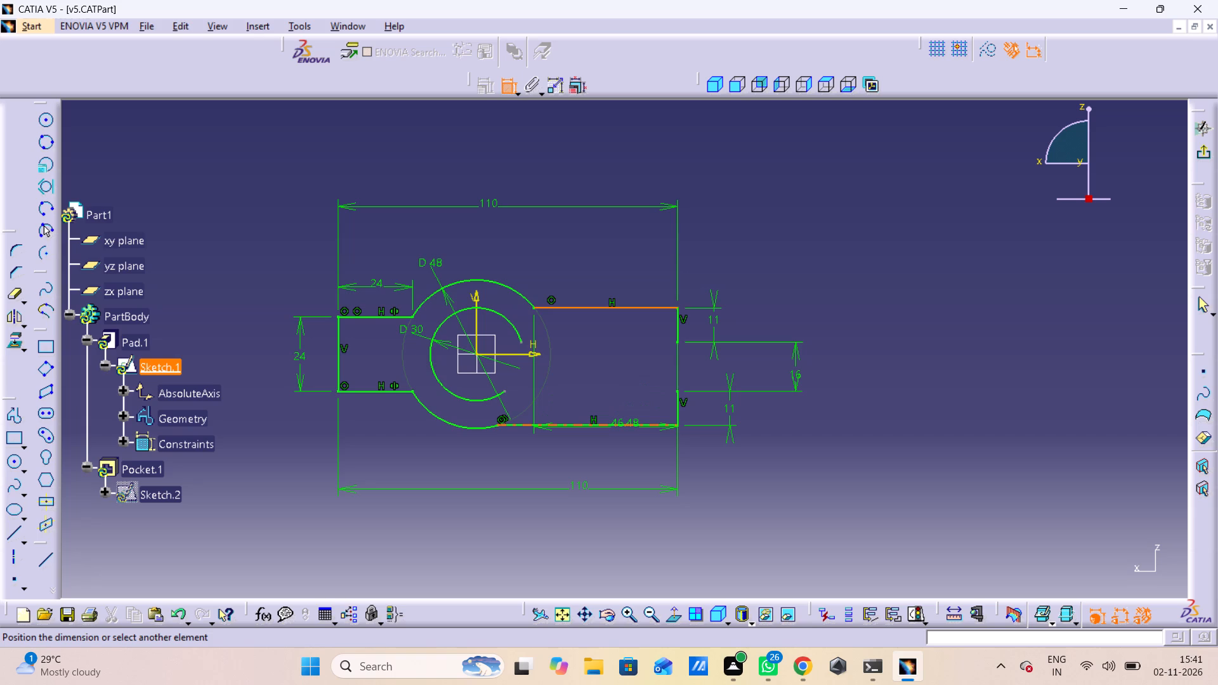
left_click(623, 423)
right_click(625, 359)
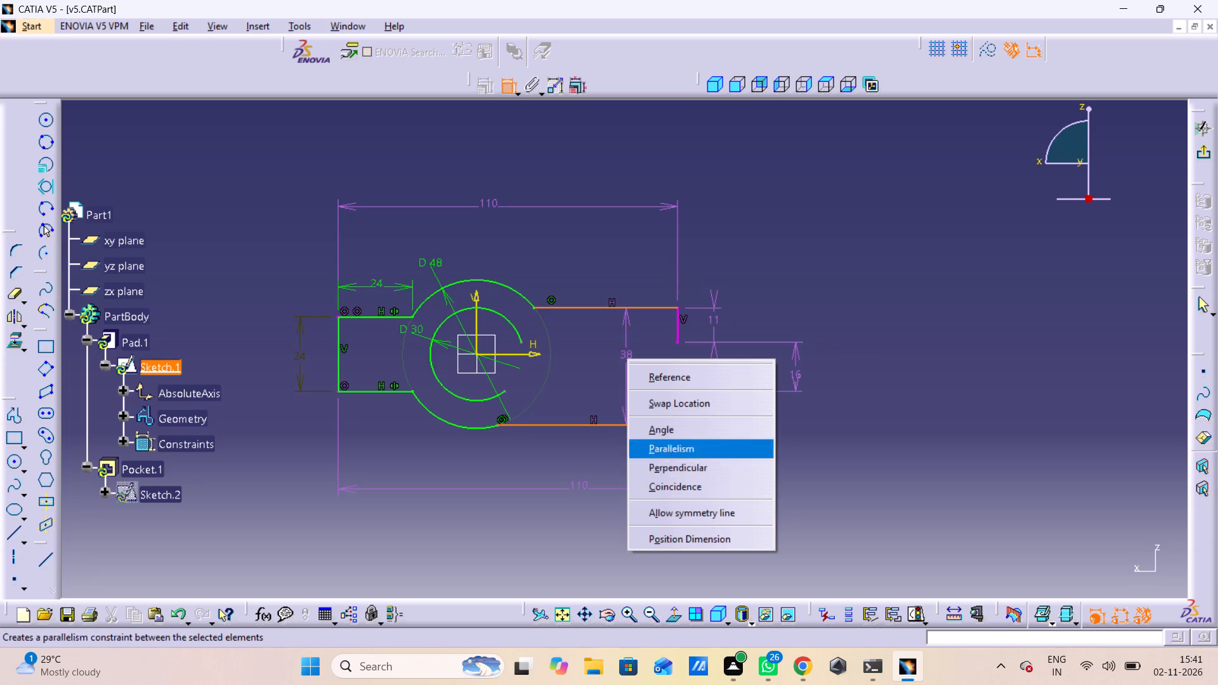
left_click(679, 513)
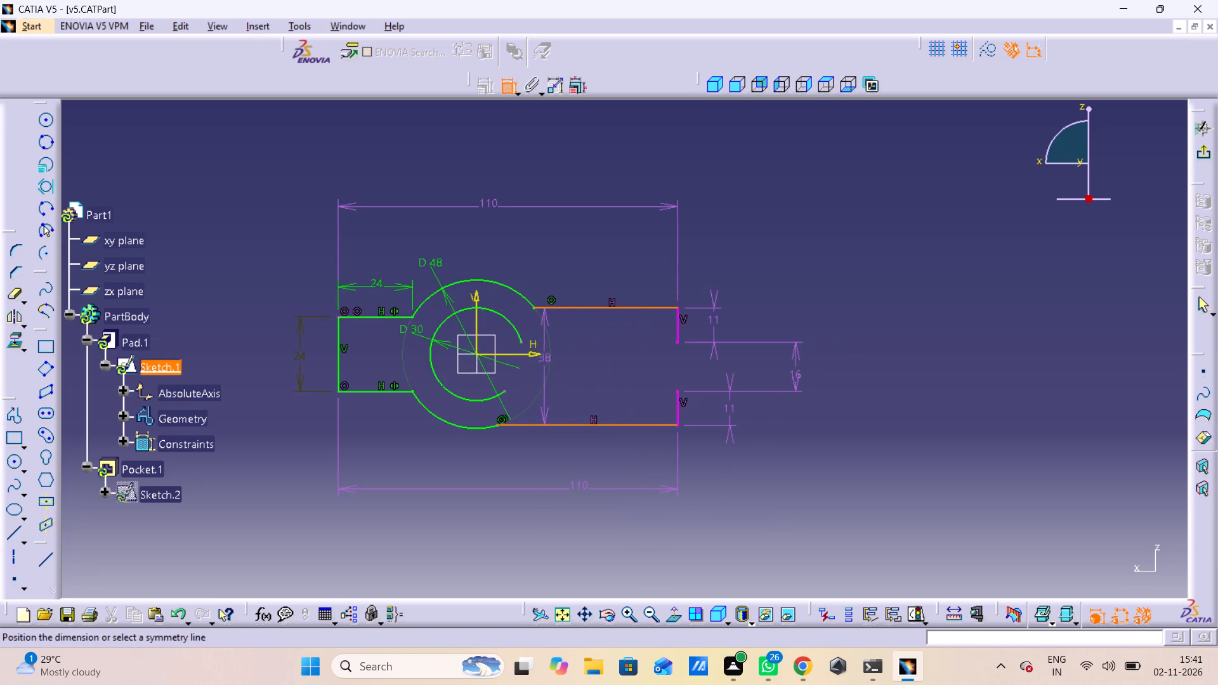
left_click(540, 356)
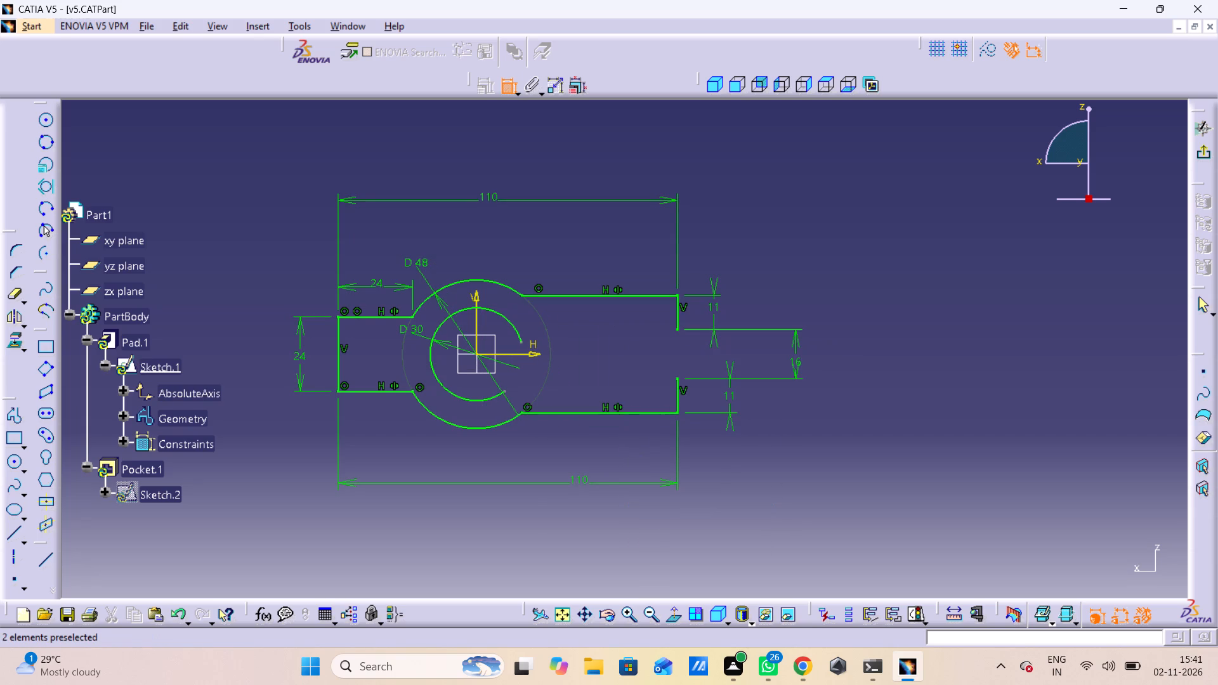
Draw the slot's upper edge as a horizontal line about 45 mm long, inward from the upper prong's end edge.
double_click(8, 419)
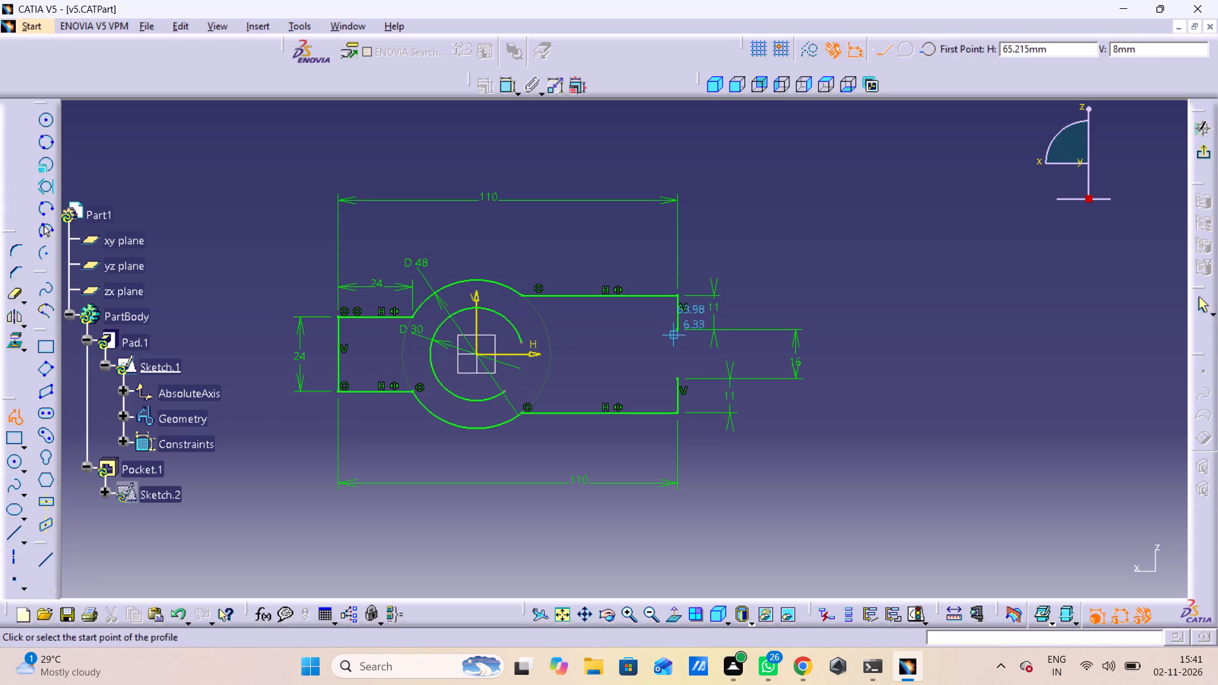
left_click(681, 330)
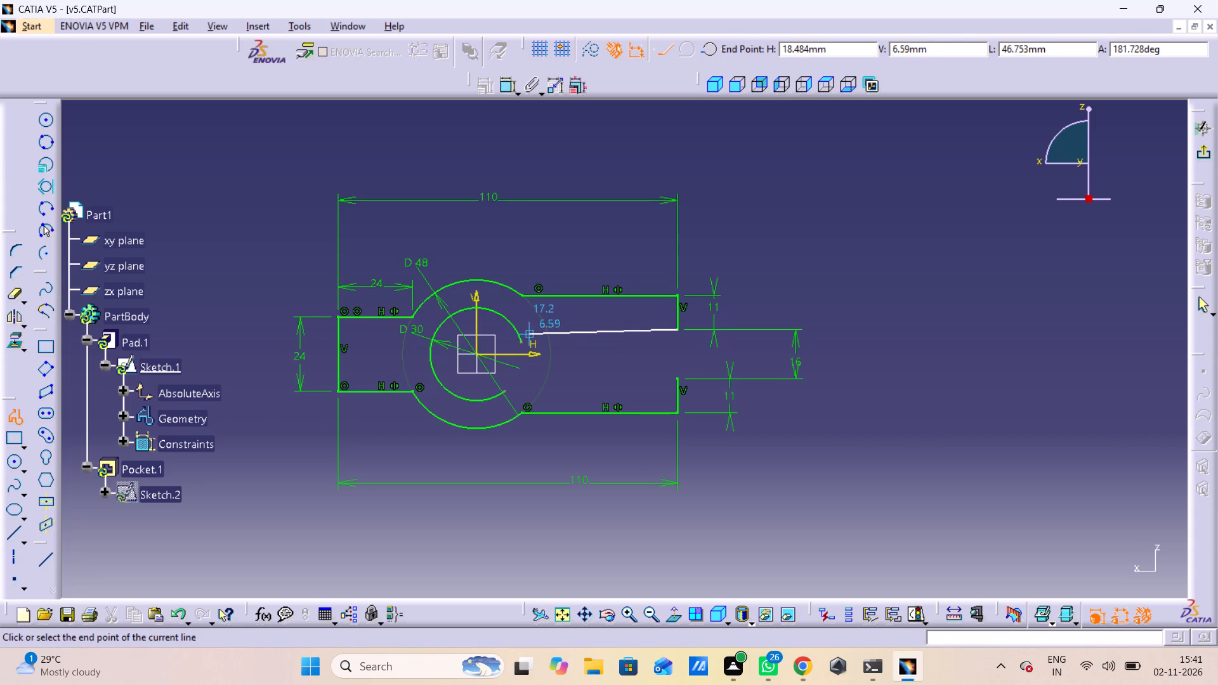
left_click(540, 330)
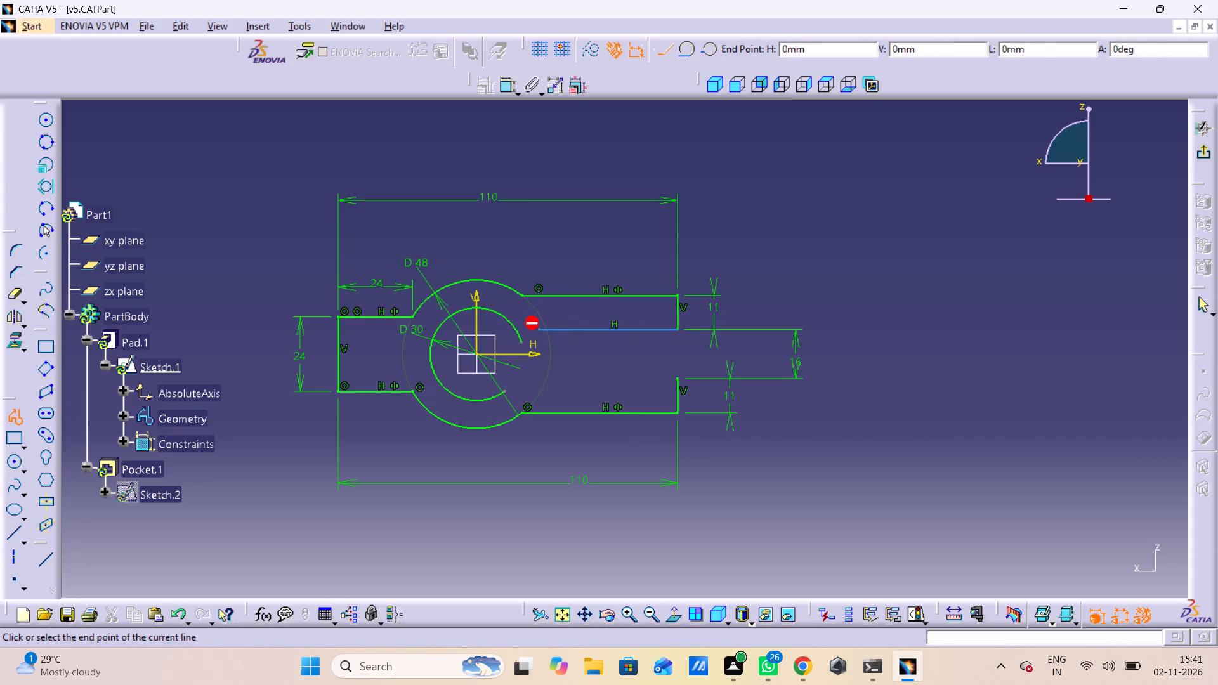
right_click(537, 377)
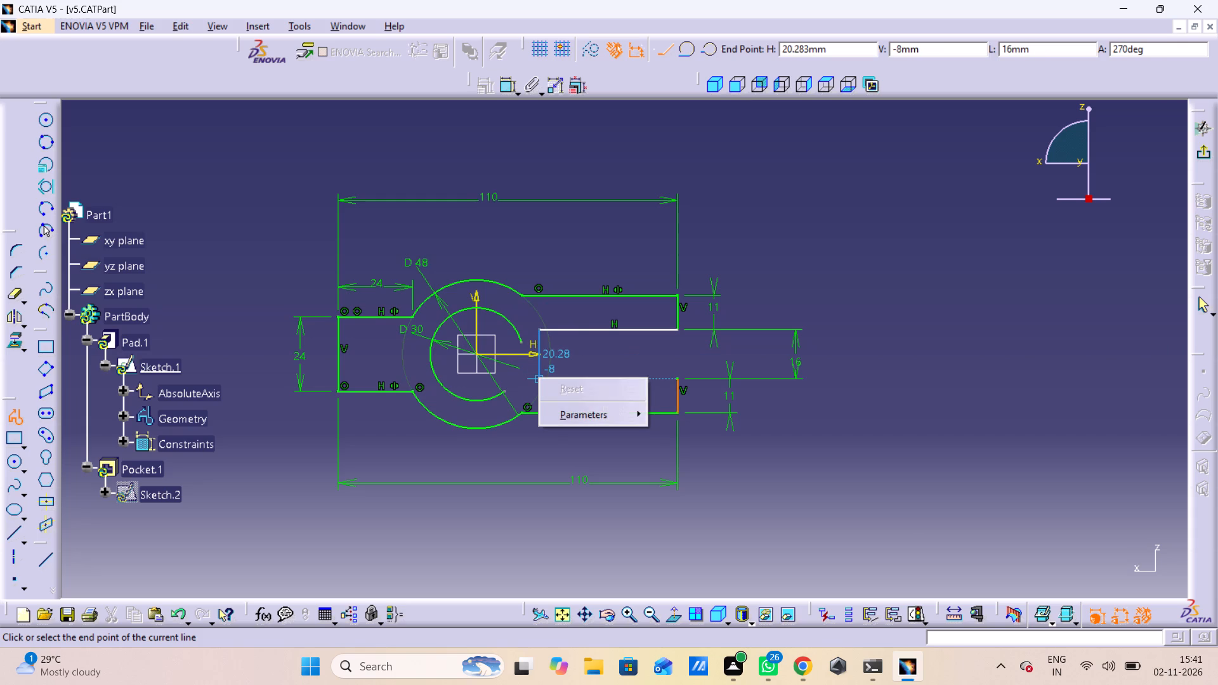
left_click(1207, 310)
left_click(531, 540)
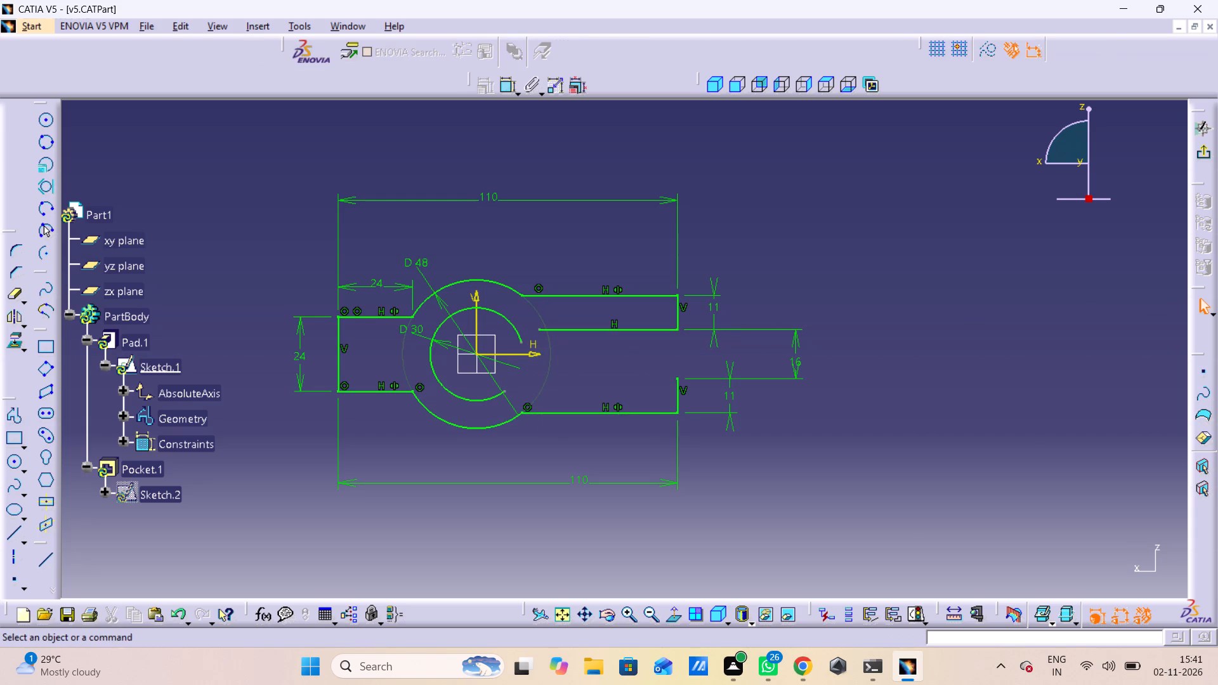
Draw the slot's lower edge as a horizontal line about 47 mm long, inward from the lower prong's end edge.
left_click(6, 414)
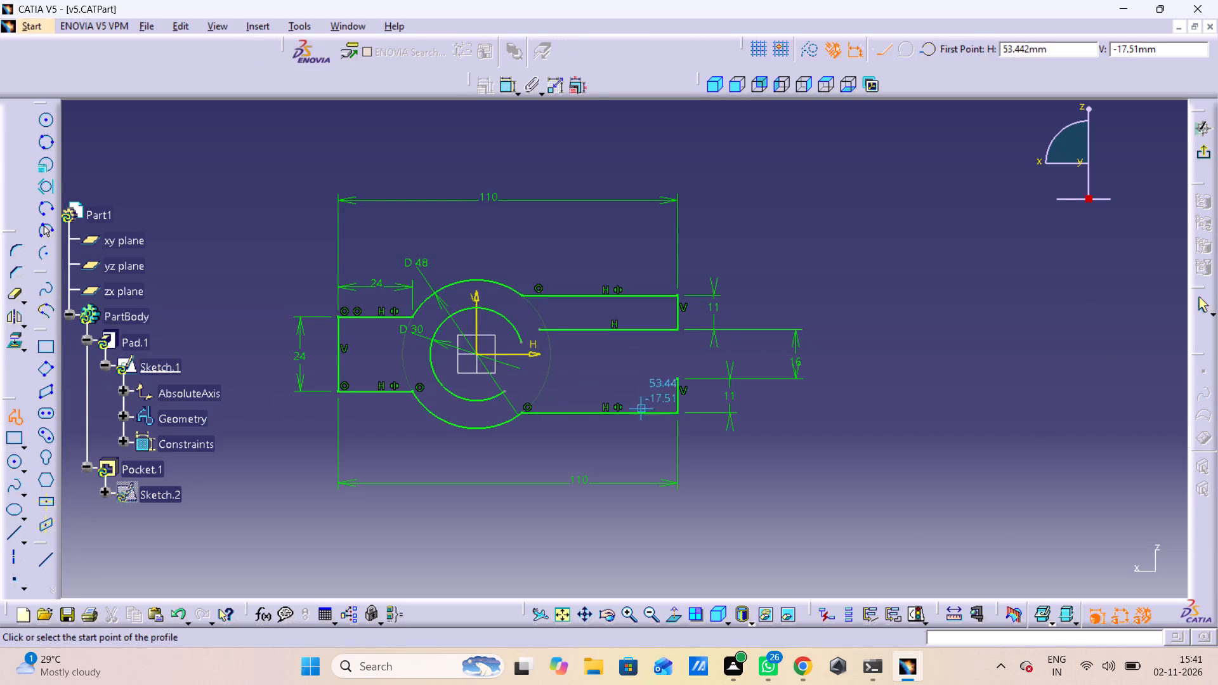
left_click(678, 382)
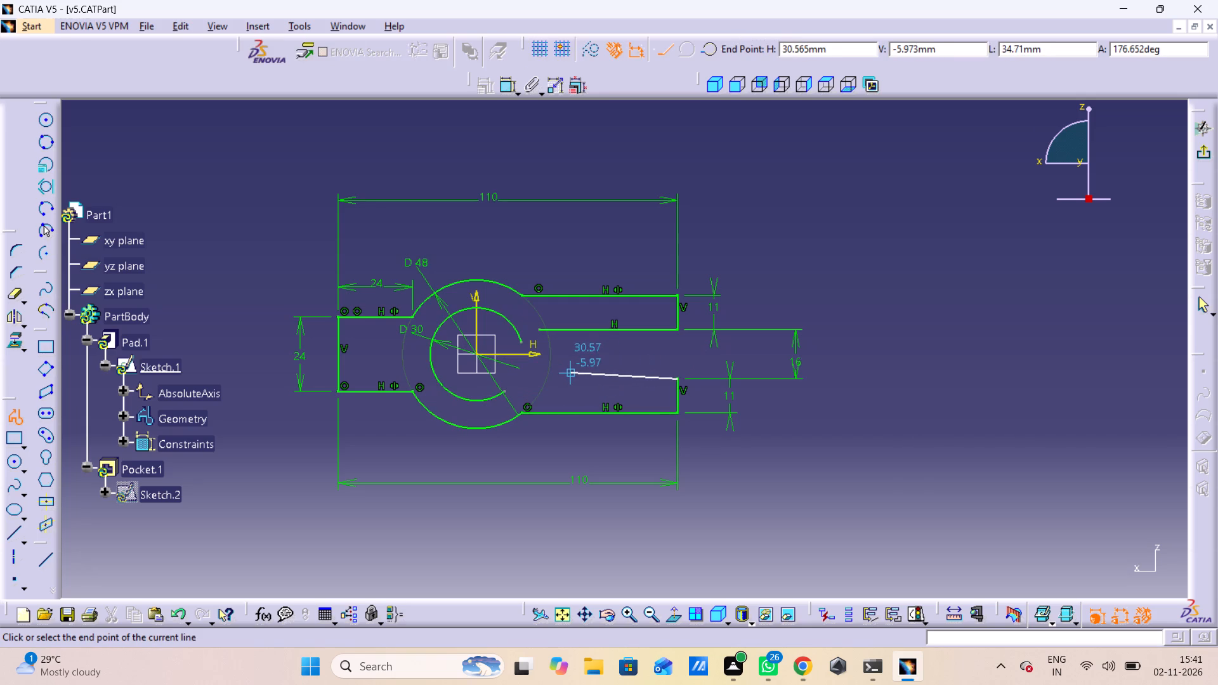
left_click(530, 379)
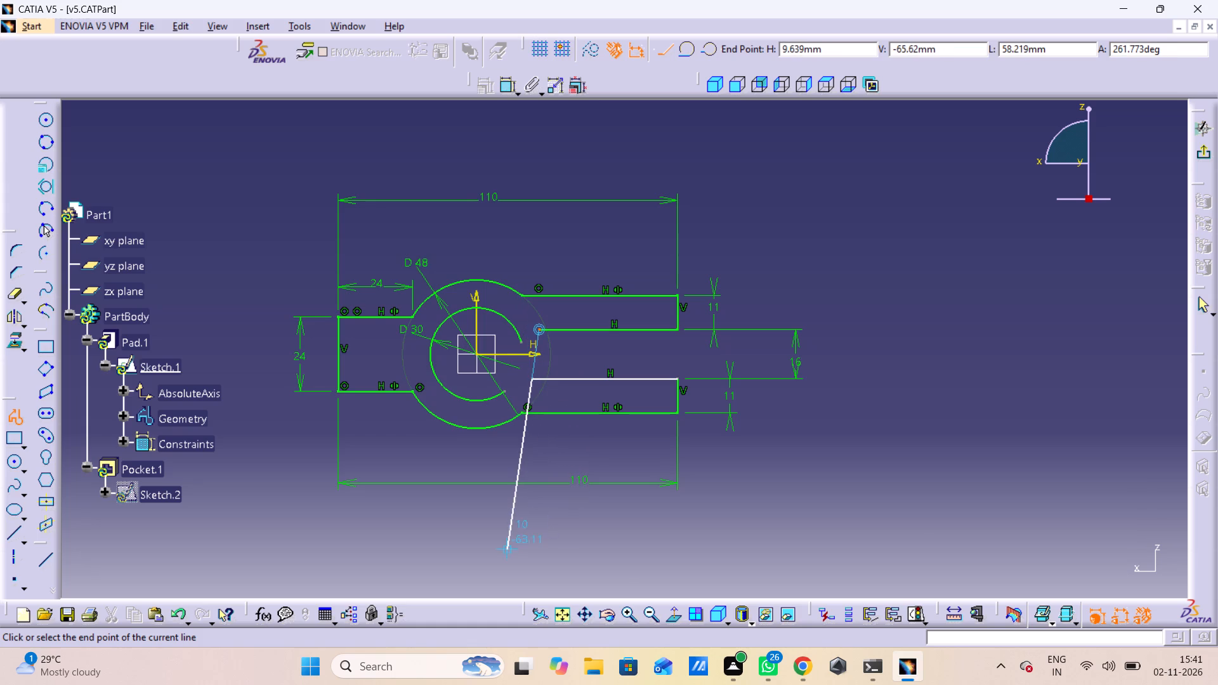
right_click(508, 558)
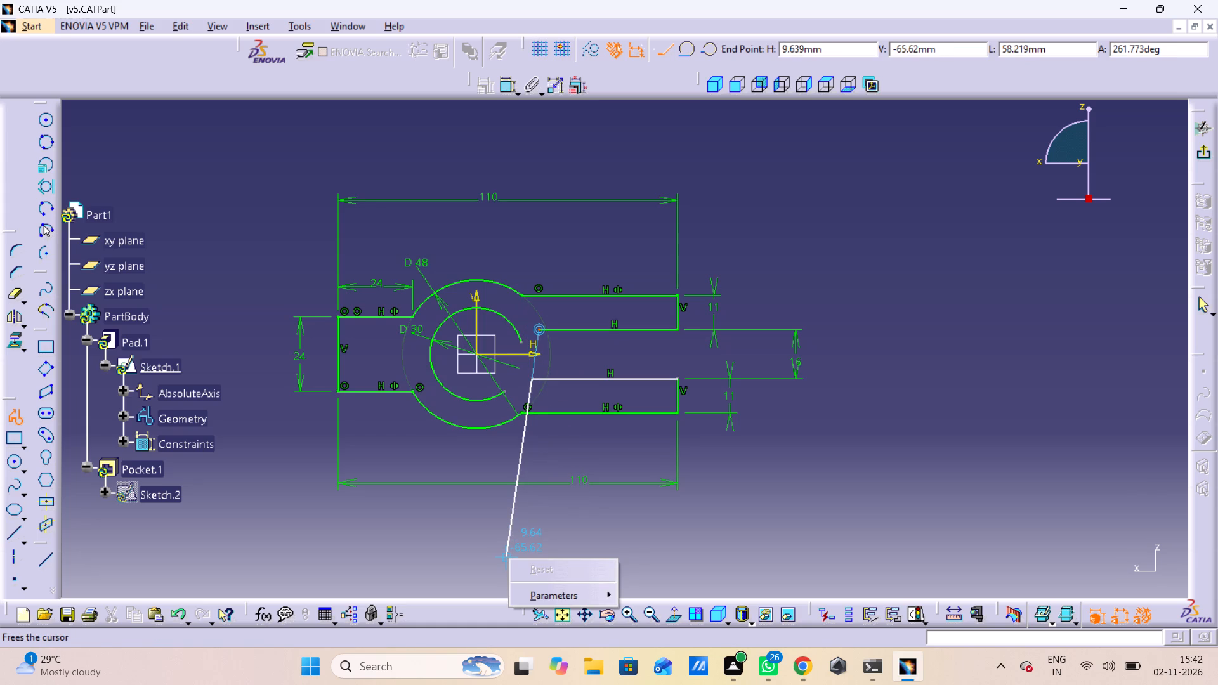
left_click(1204, 301)
left_click(612, 360)
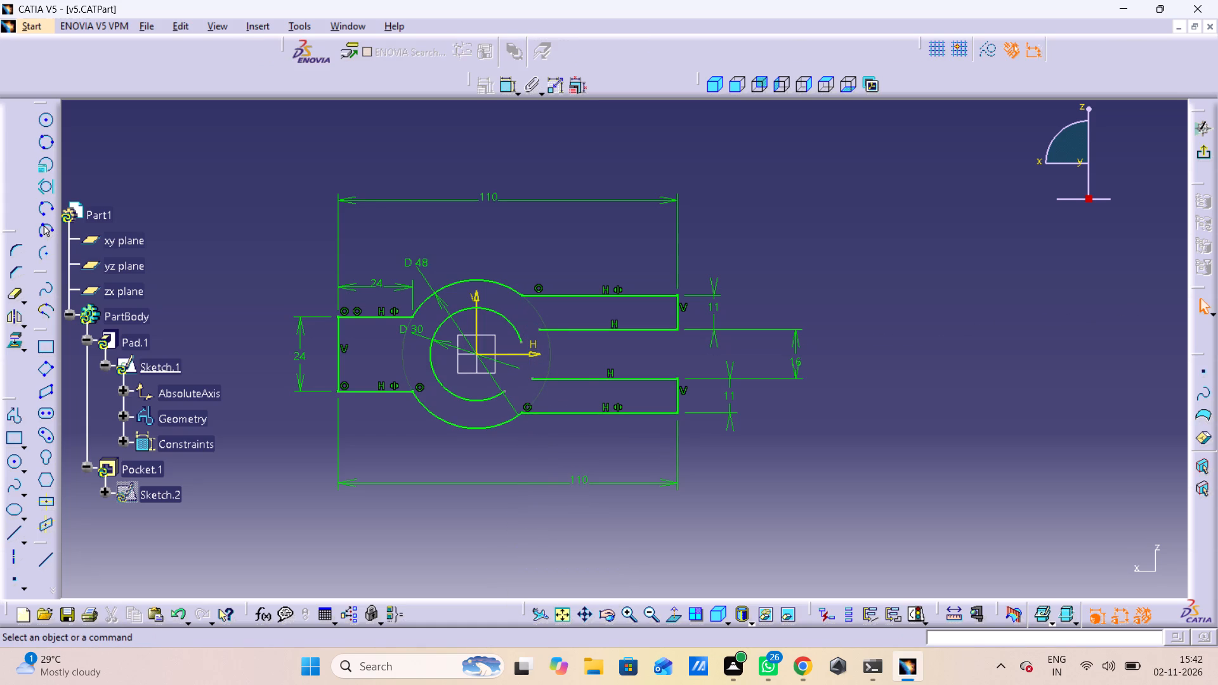
Delete the open 30 mm diameter arc around the sketch origin.
left_click(539, 330)
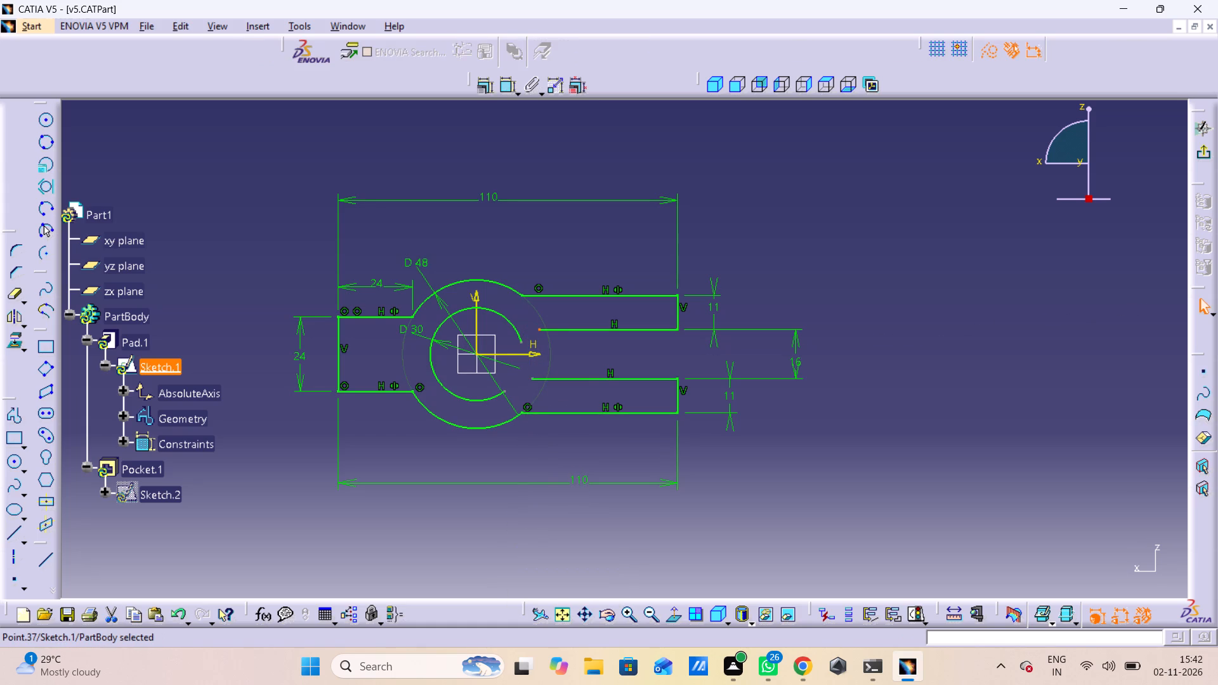
left_click(517, 334)
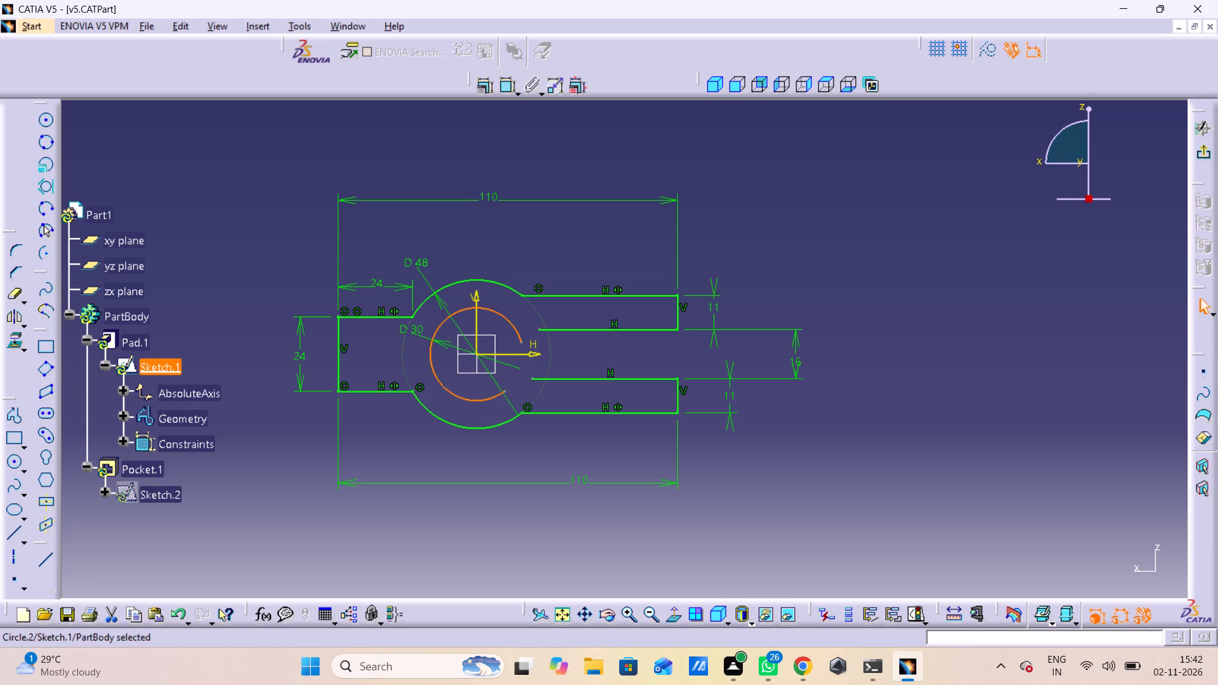
left_click(833, 464)
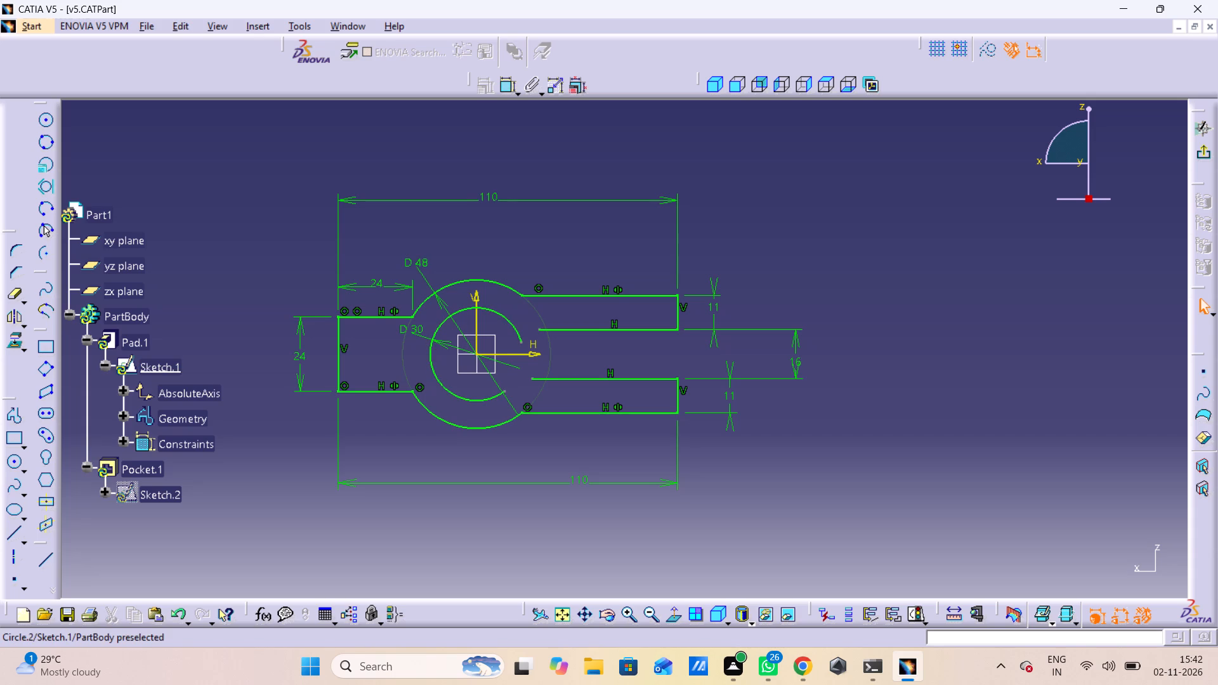
right_click(474, 401)
left_click(516, 369)
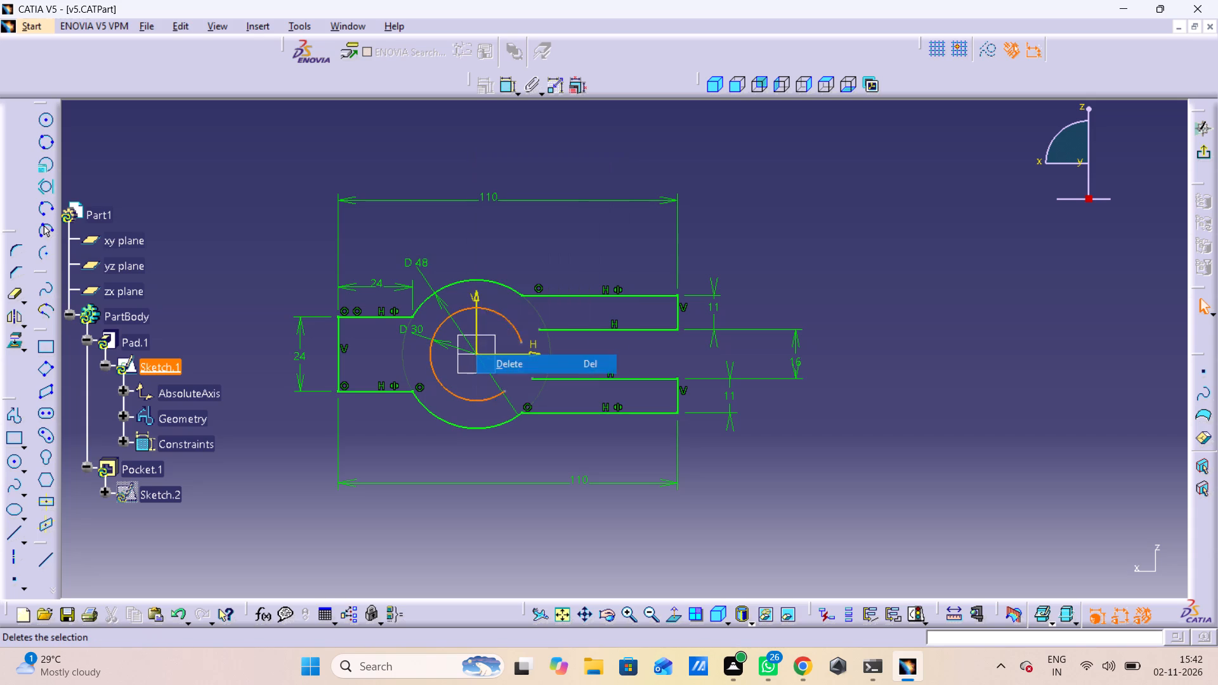
Draw a full circle centred on the sketch origin and enlarge it to about 34.5 mm in diameter.
left_click(13, 464)
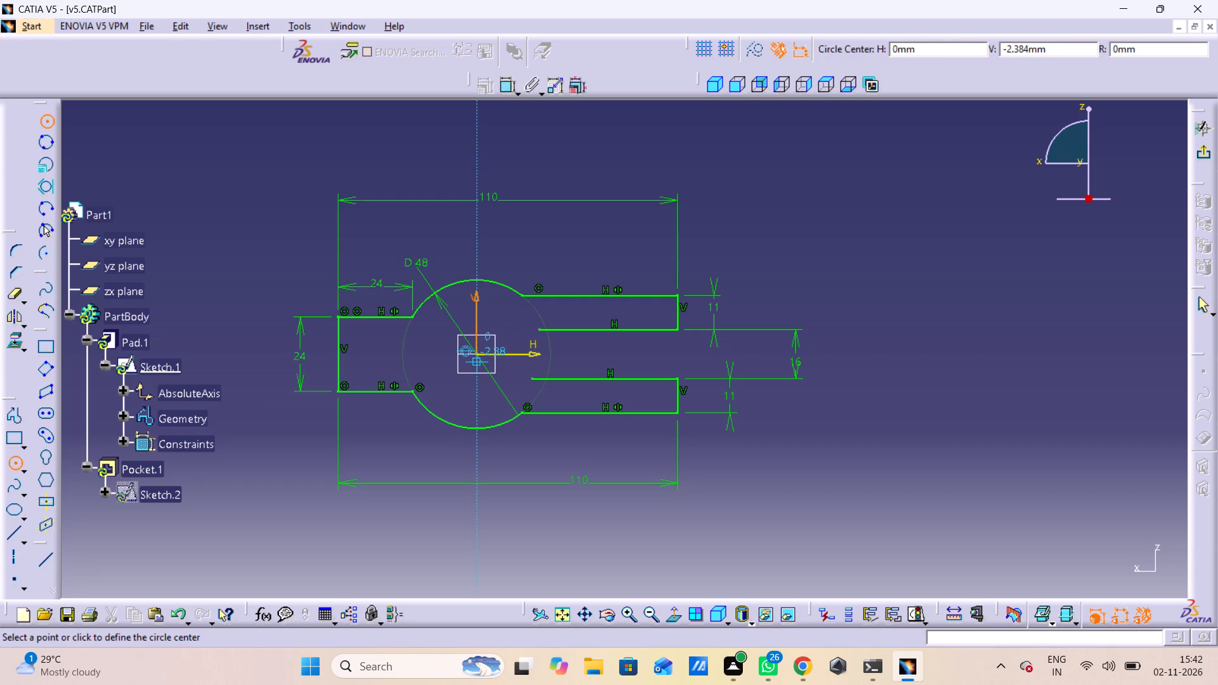
left_click_drag(480, 353, 486, 360)
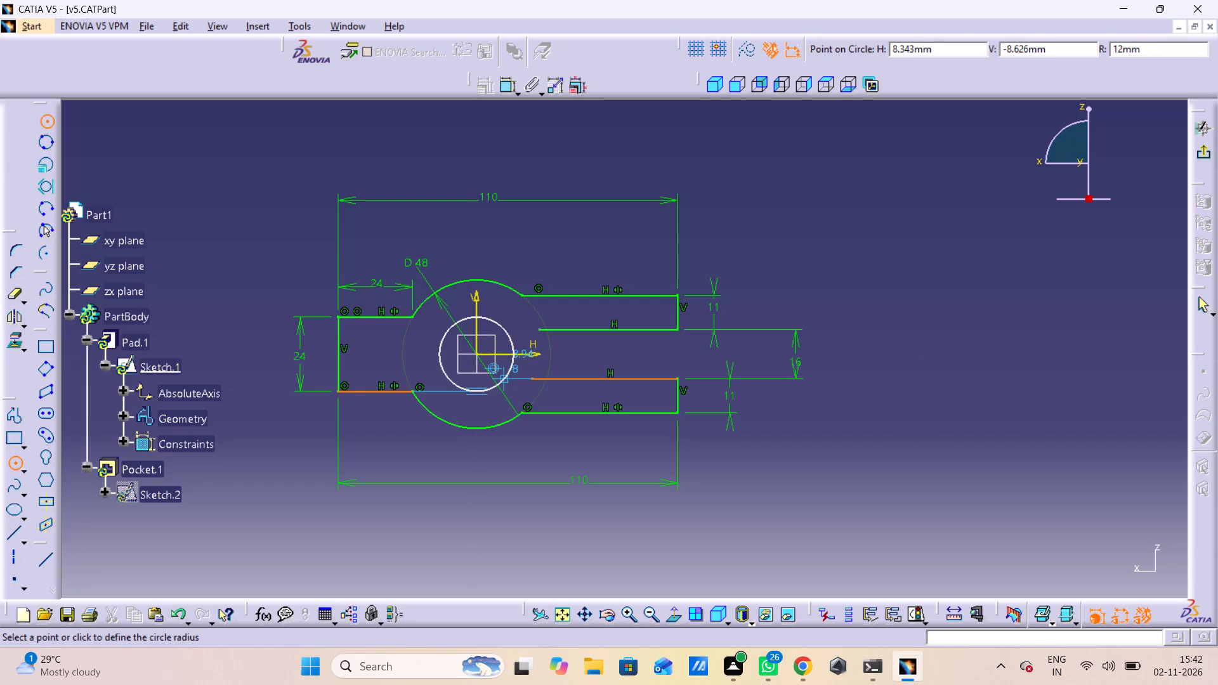
left_click(510, 391)
left_click(523, 360)
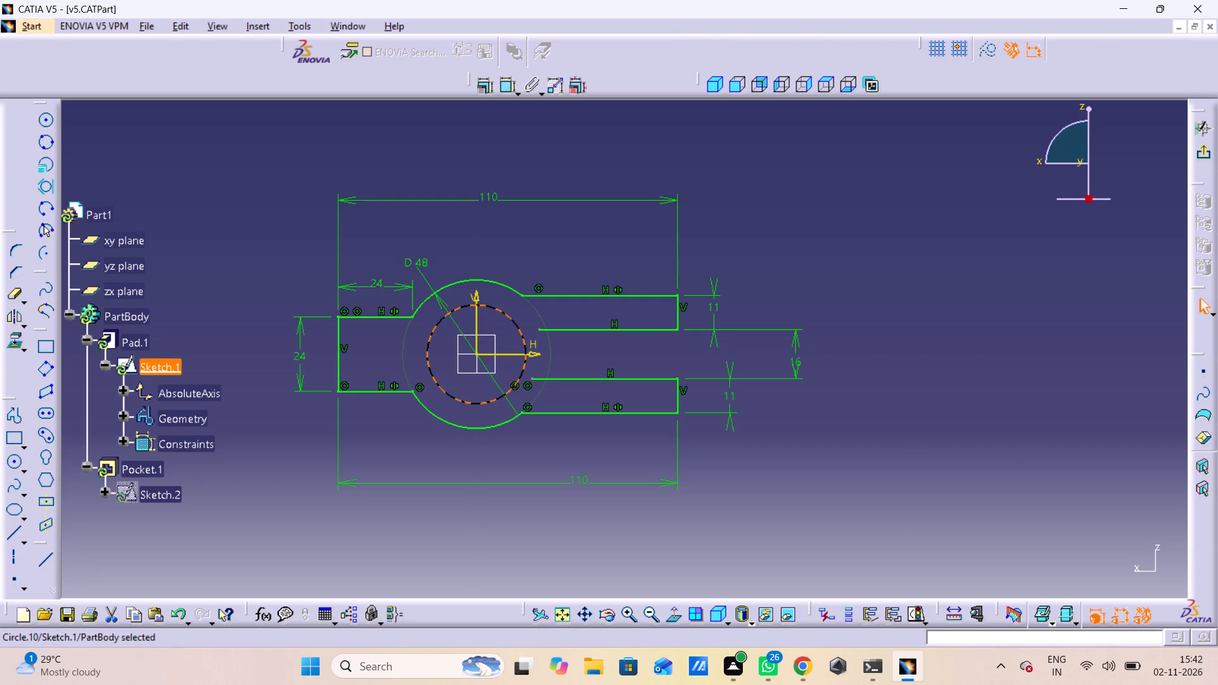
left_click_drag(524, 362, 531, 367)
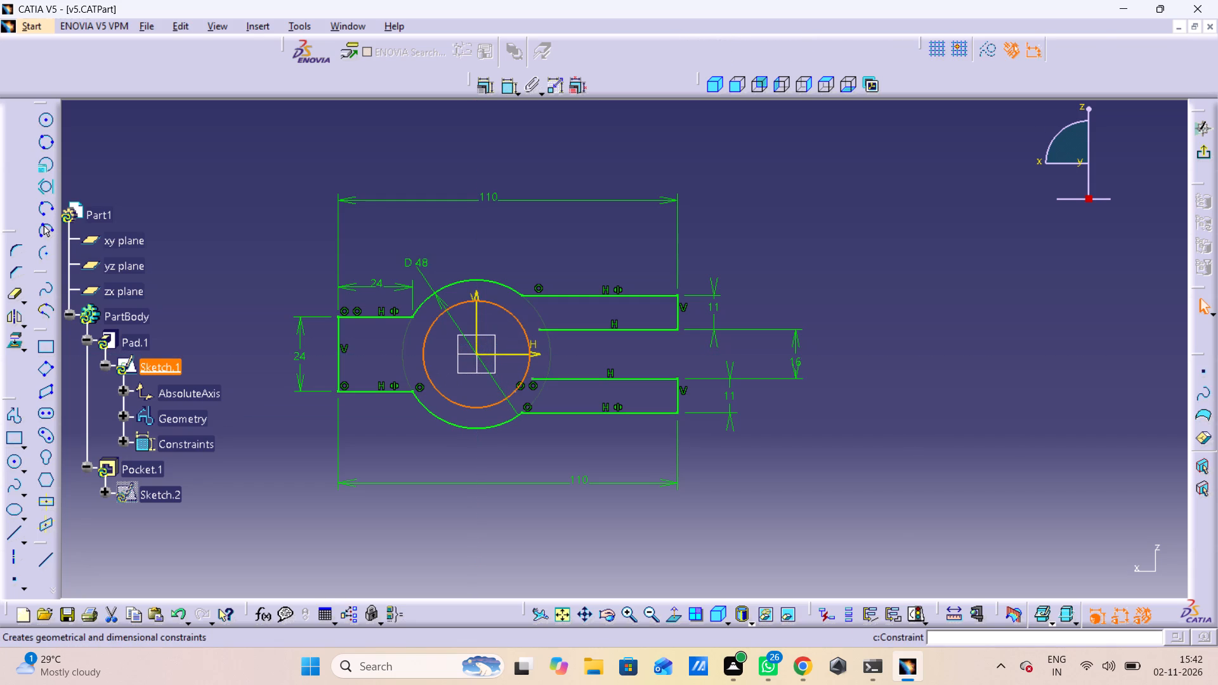
Dimension the diameter of the new circle centred on the sketch origin.
left_click(506, 77)
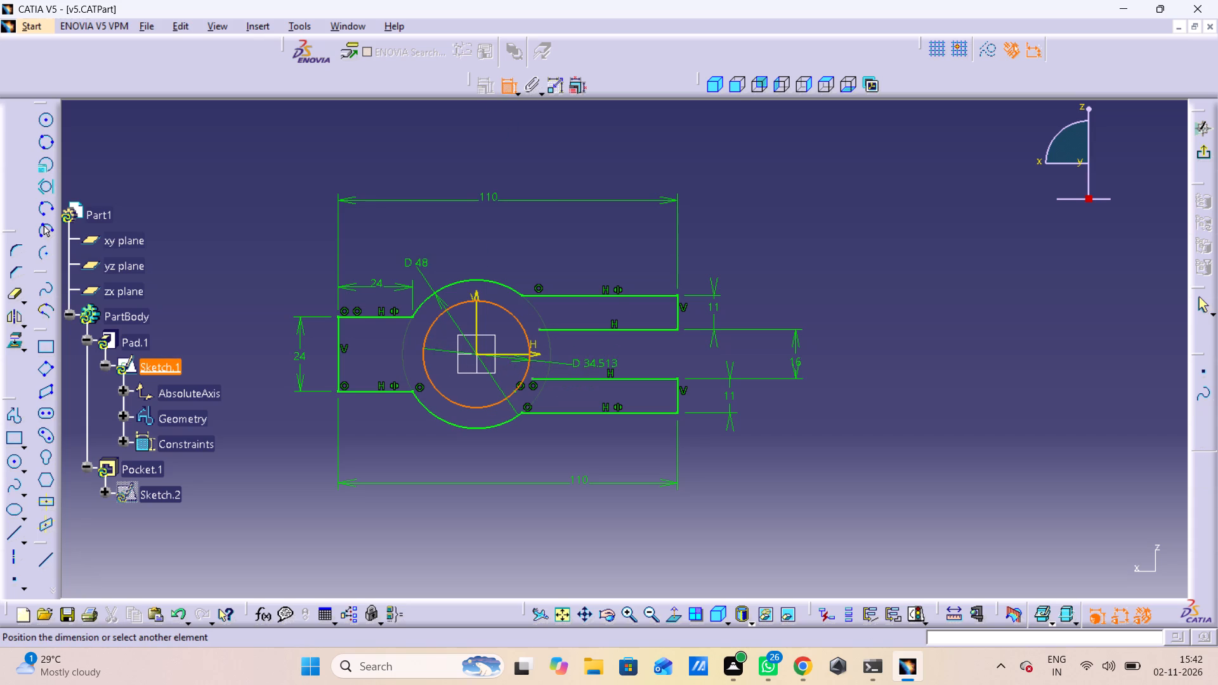
left_click(591, 361)
left_click(591, 359)
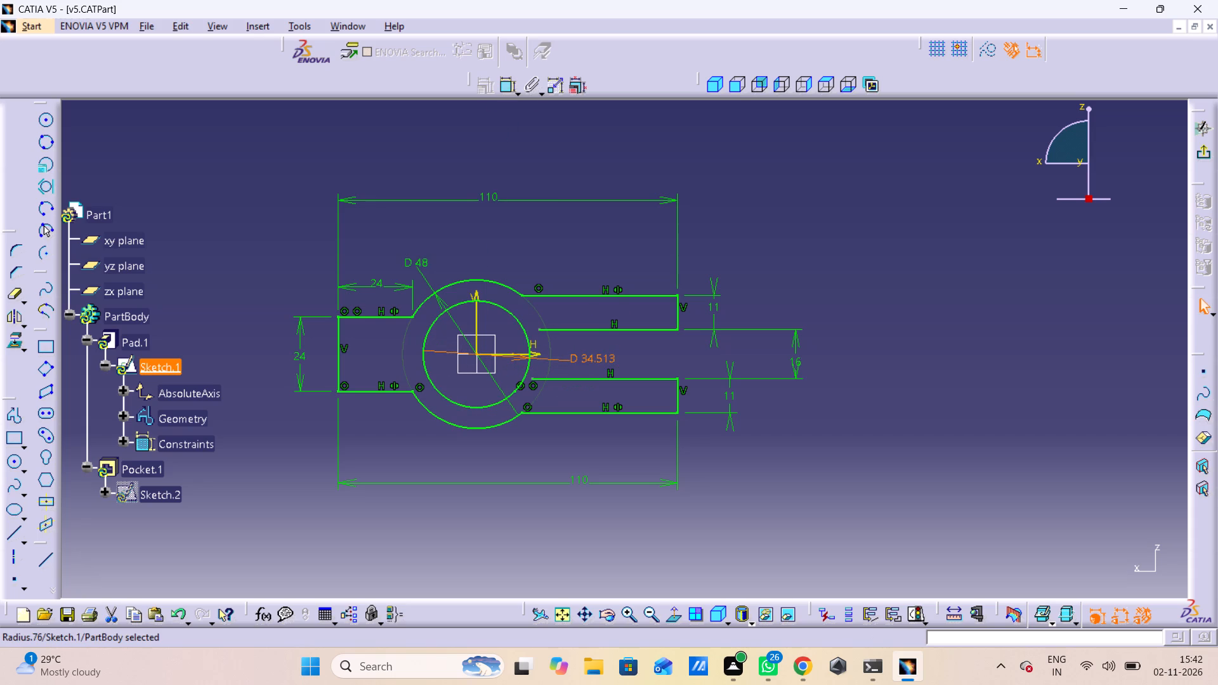
Set the diameter of the circle centred on the sketch origin to 30 mm.
double_click(591, 359)
type("30")
key("Return")
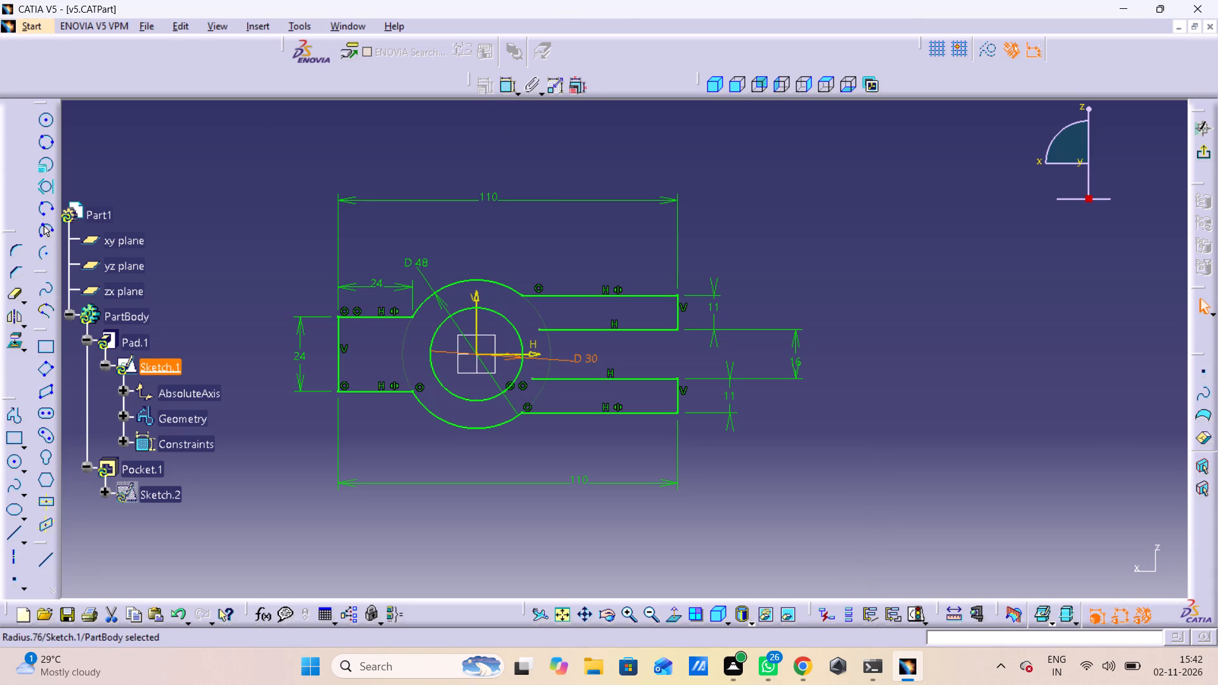
Constrain the inner endpoint of the slot's lower edge line to be coincident with the 30 mm circle.
left_click(504, 82)
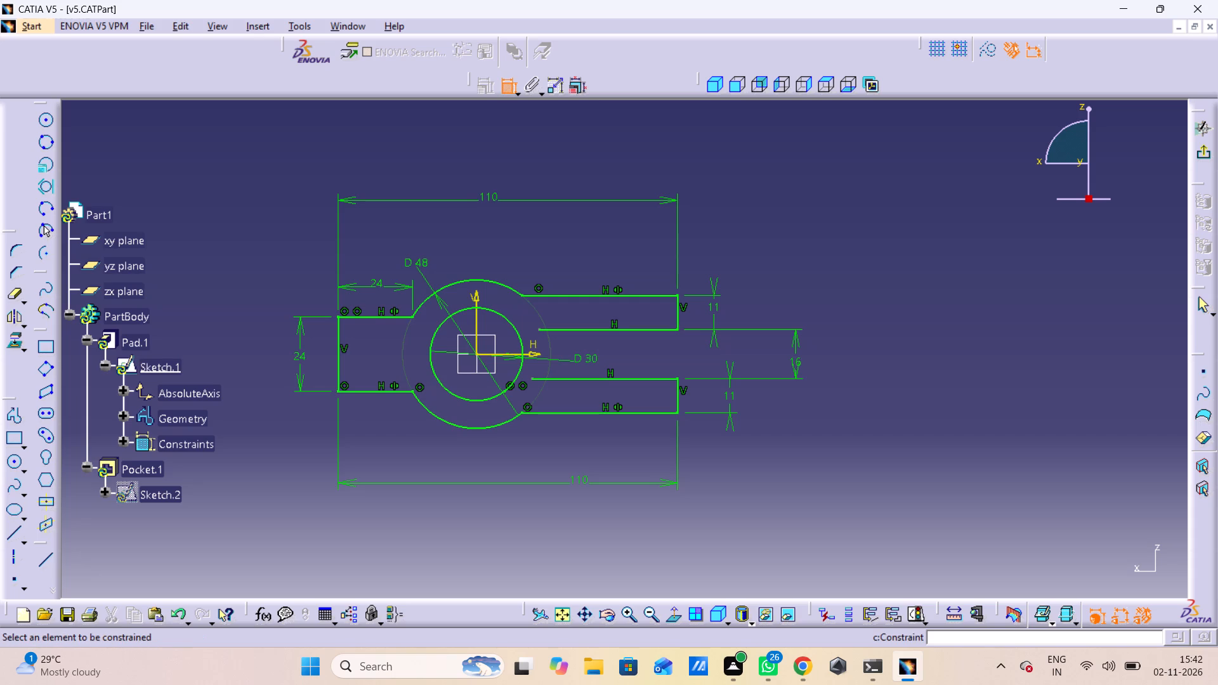
double_click(504, 82)
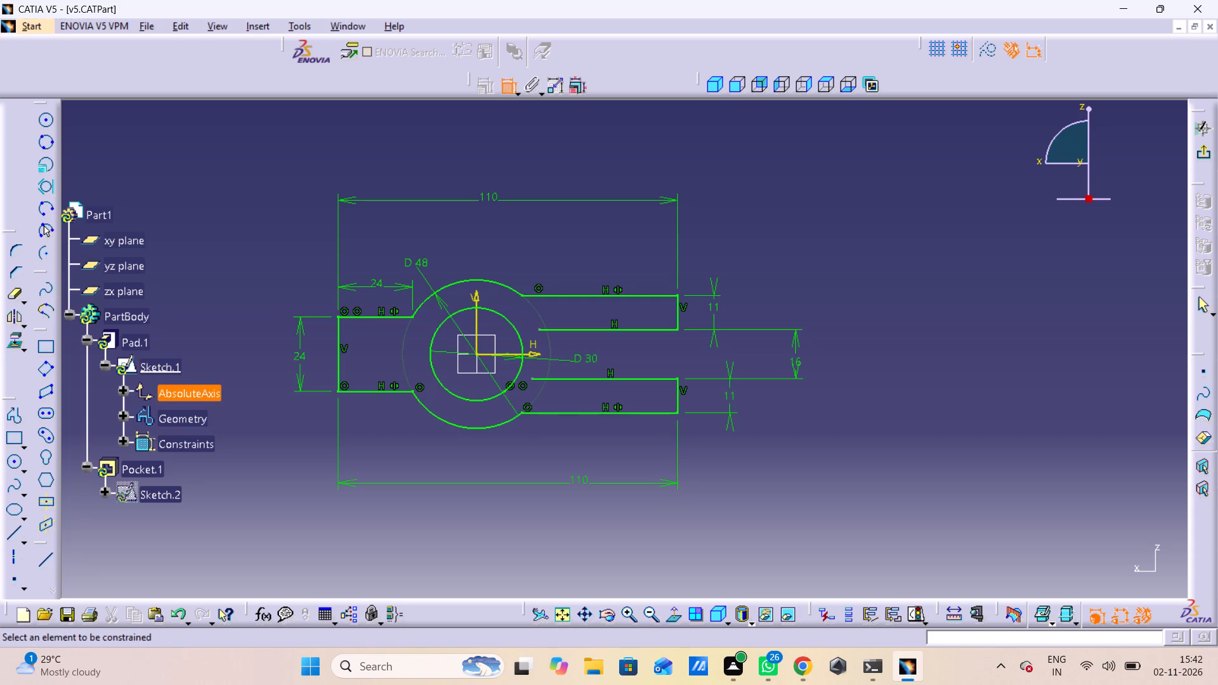
left_click(532, 376)
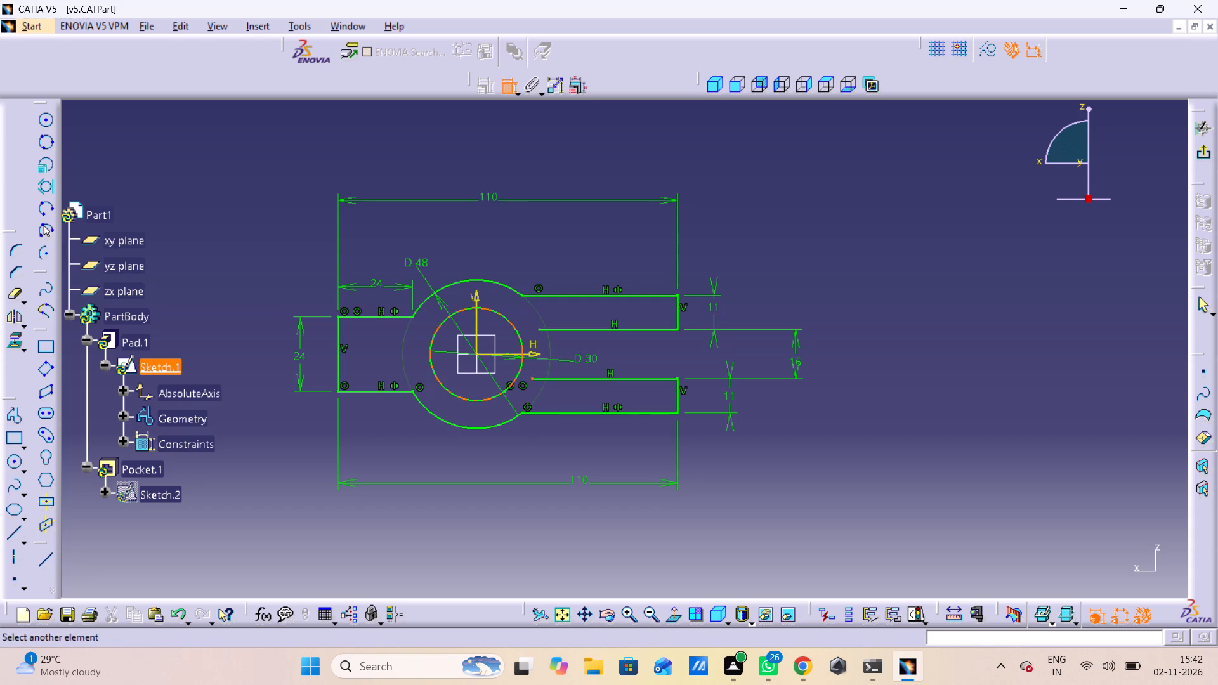
left_click(513, 377)
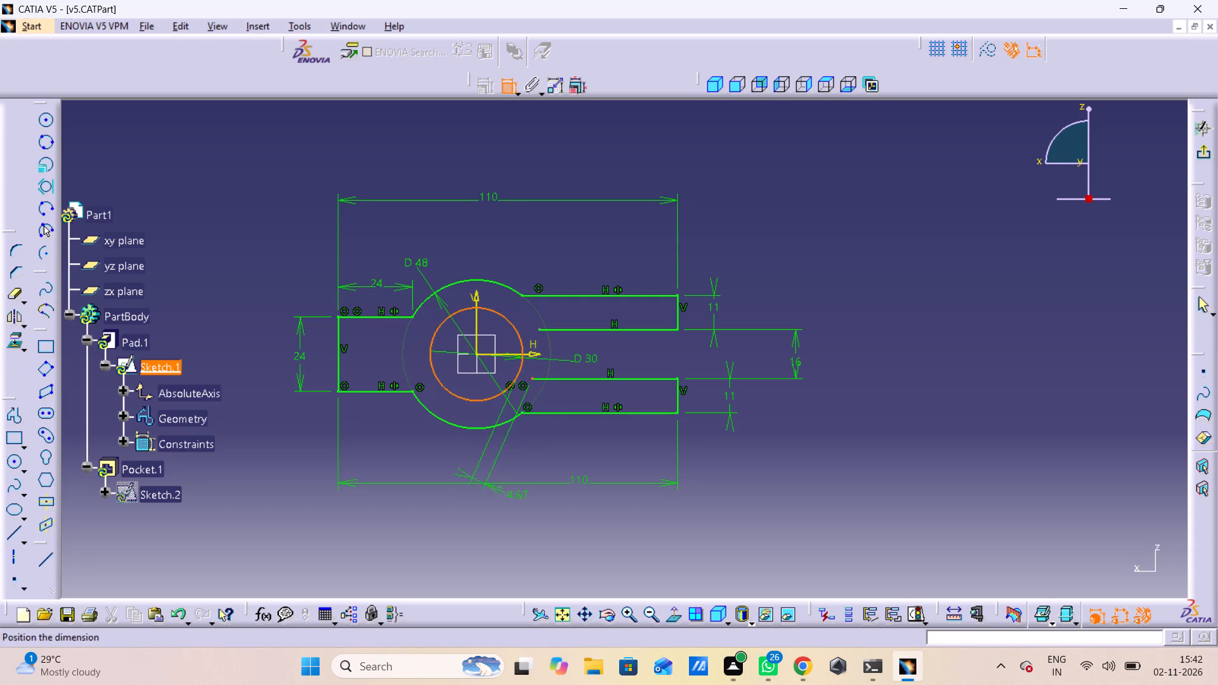
right_click(493, 532)
left_click(549, 519)
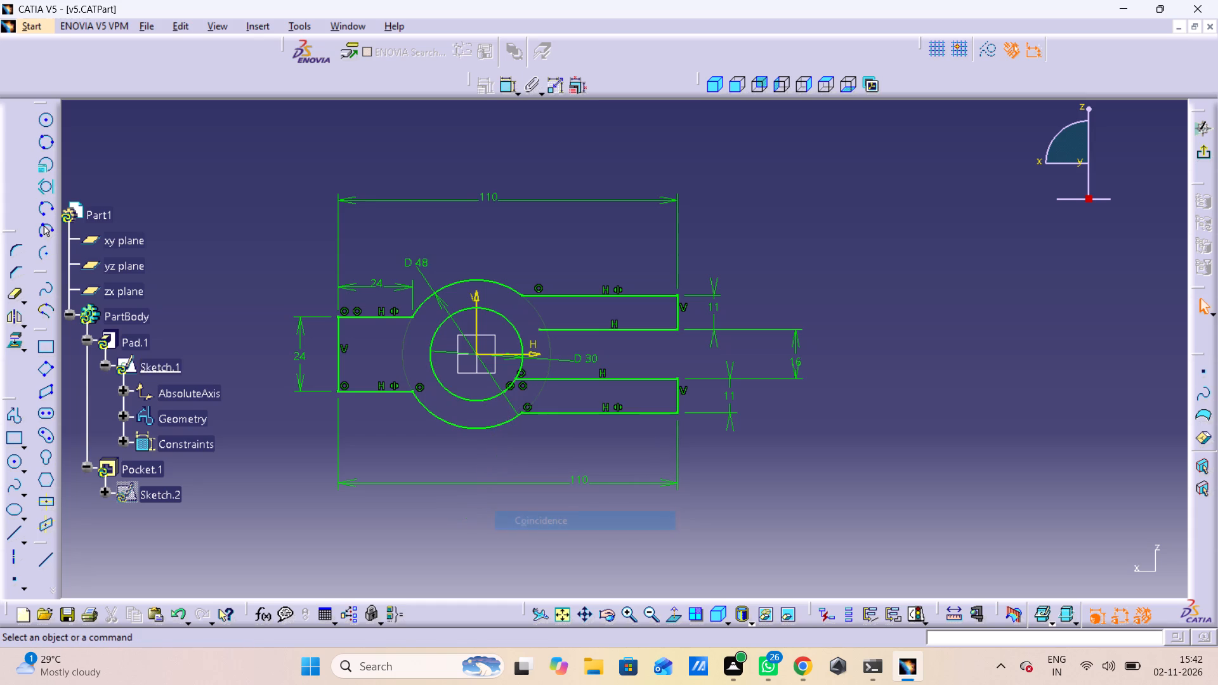
Constrain the inner endpoint of the slot's upper edge line to be coincident with the 30 mm circle.
left_click(543, 326)
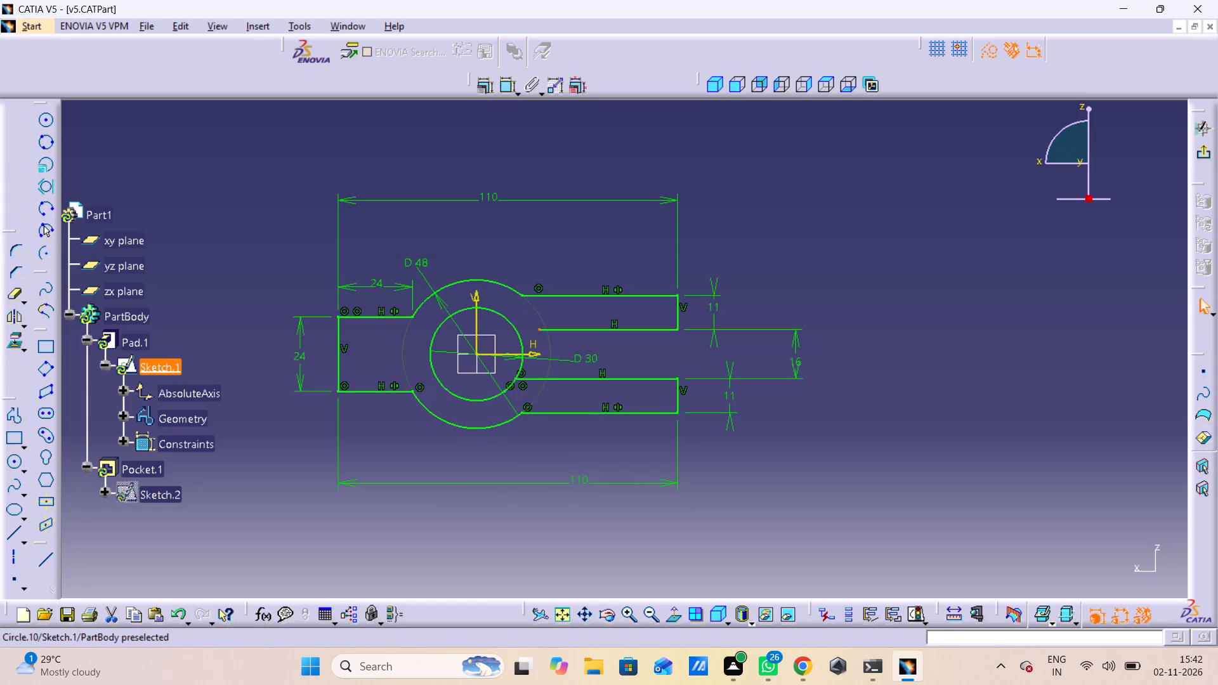
left_click(519, 336)
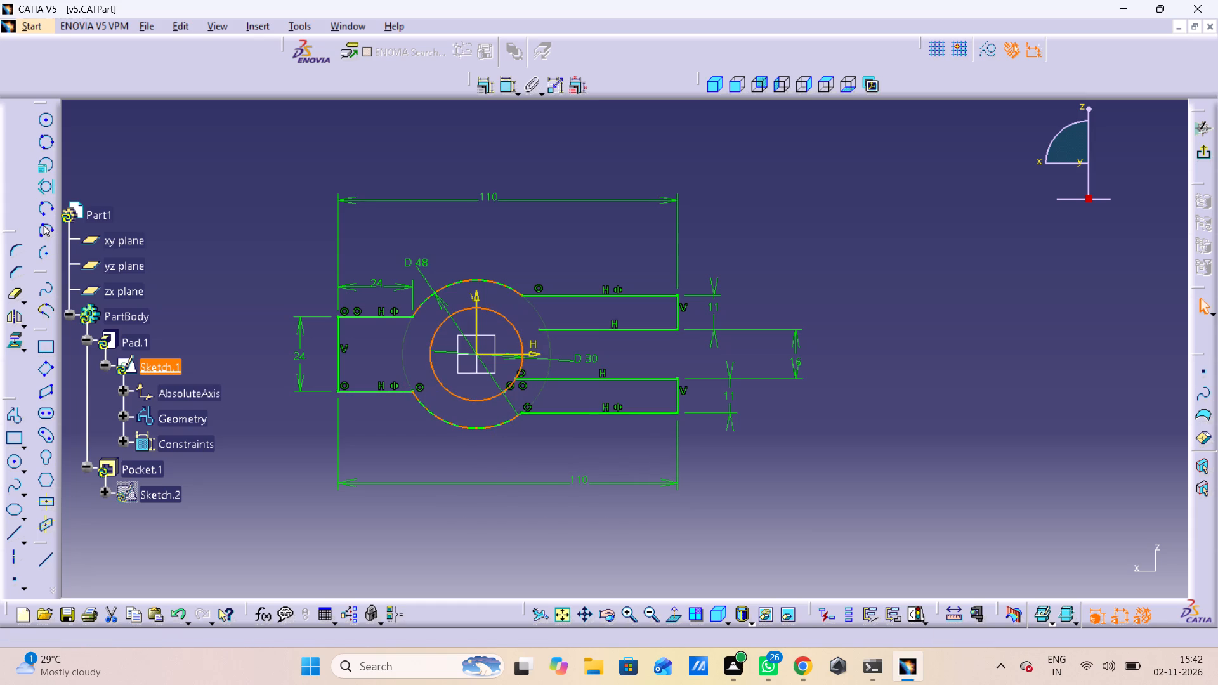
double_click(506, 89)
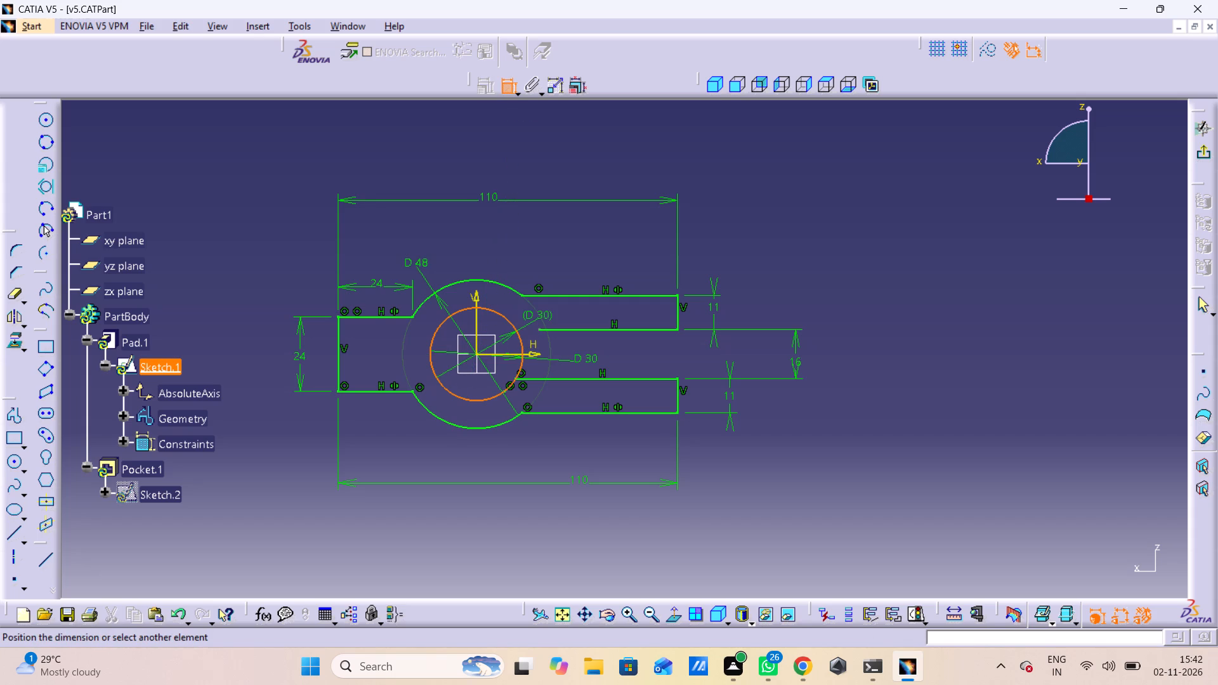
left_click(537, 326)
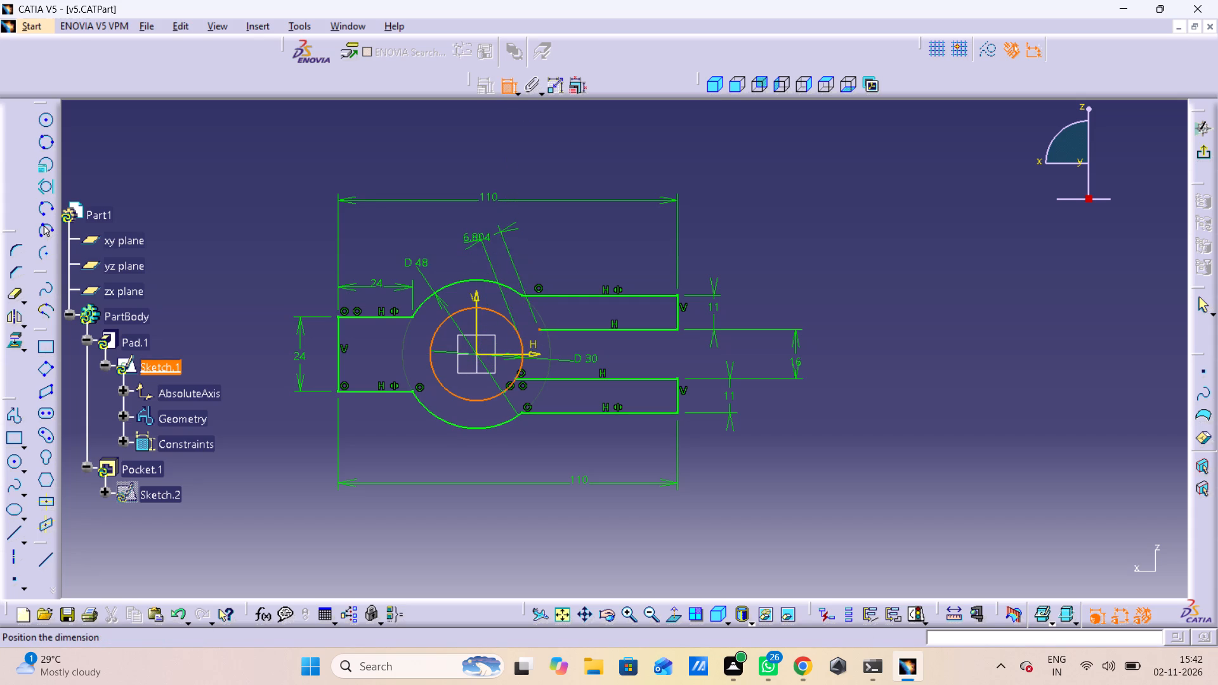
right_click(478, 238)
left_click(556, 379)
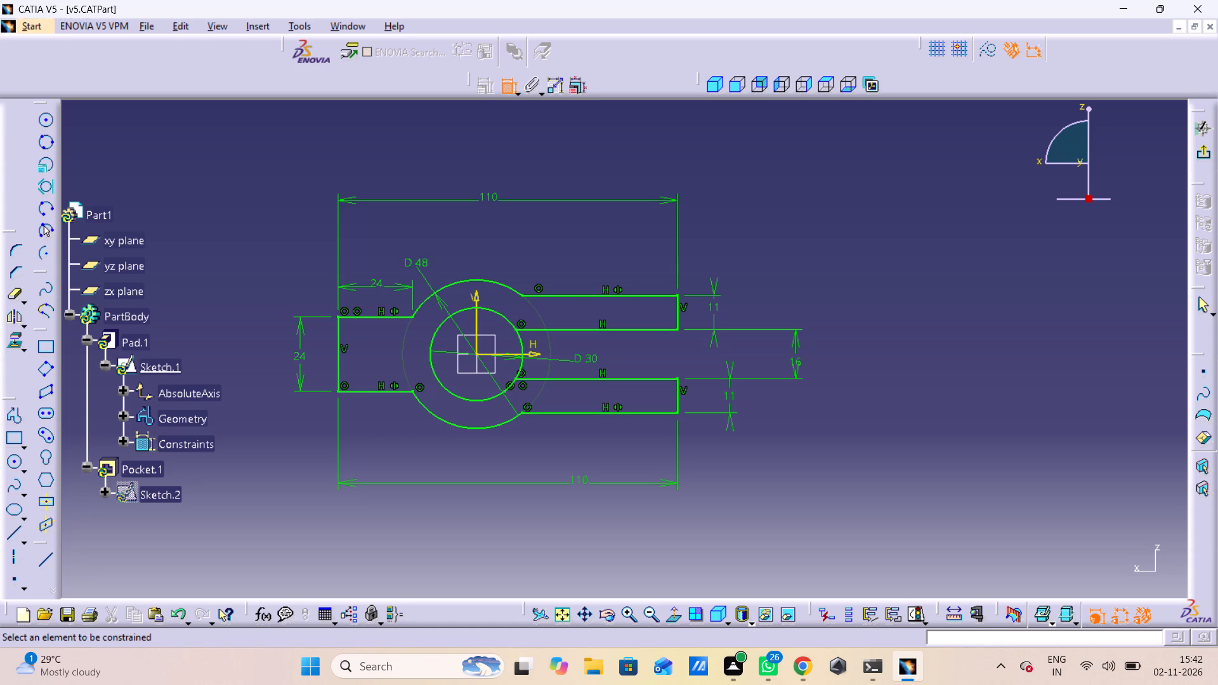
Quick-trim the 30 mm circle's arc between the two slot edges and exit the sketch to update the part.
double_click(16, 296)
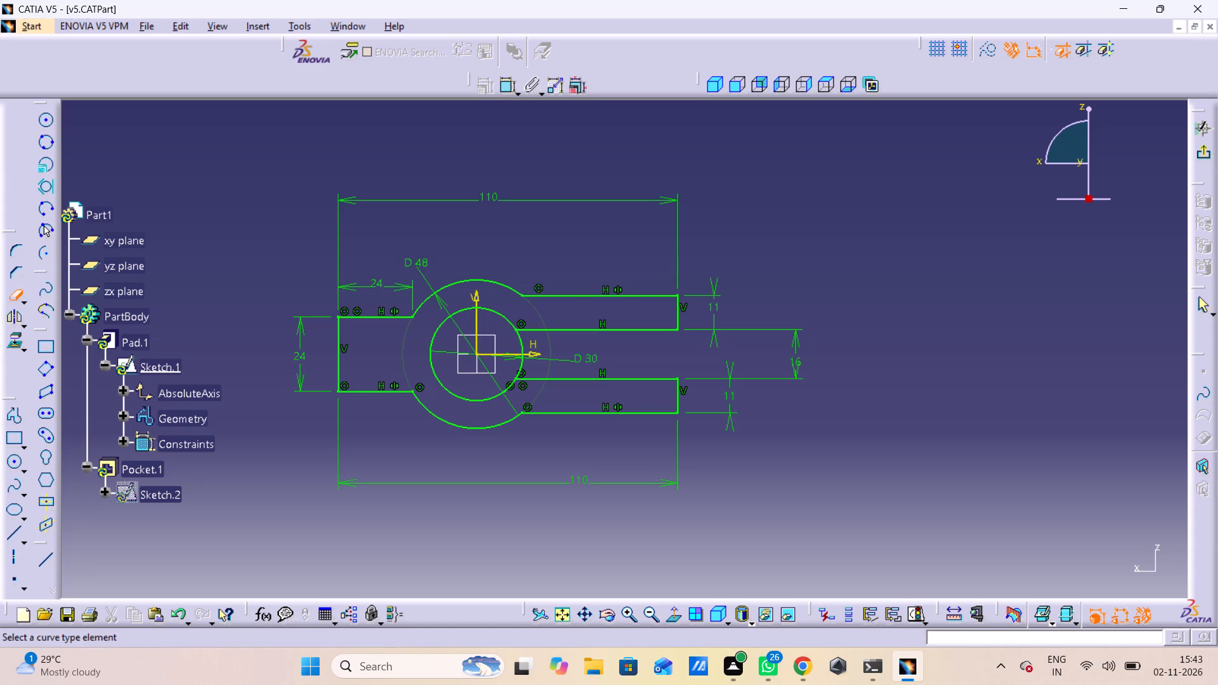
left_click(520, 335)
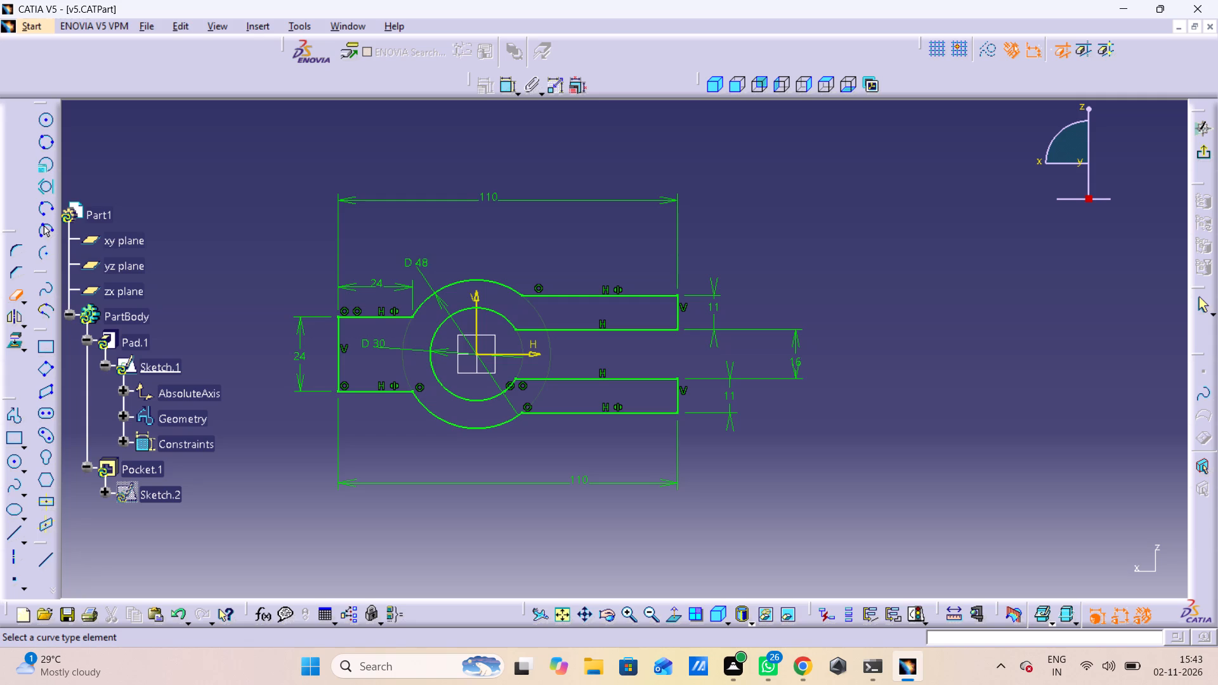
left_click(854, 337)
left_click(1209, 160)
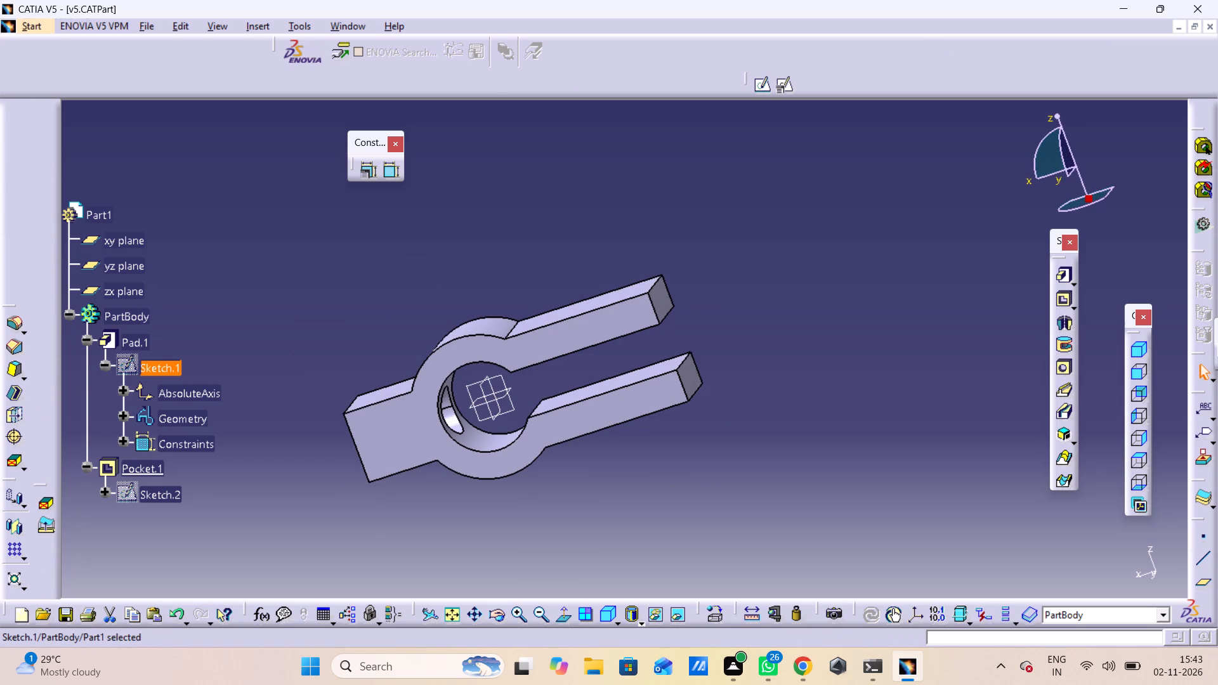
Measure the gap between the facing corner points at the ends of the two fork prongs.
left_click(756, 615)
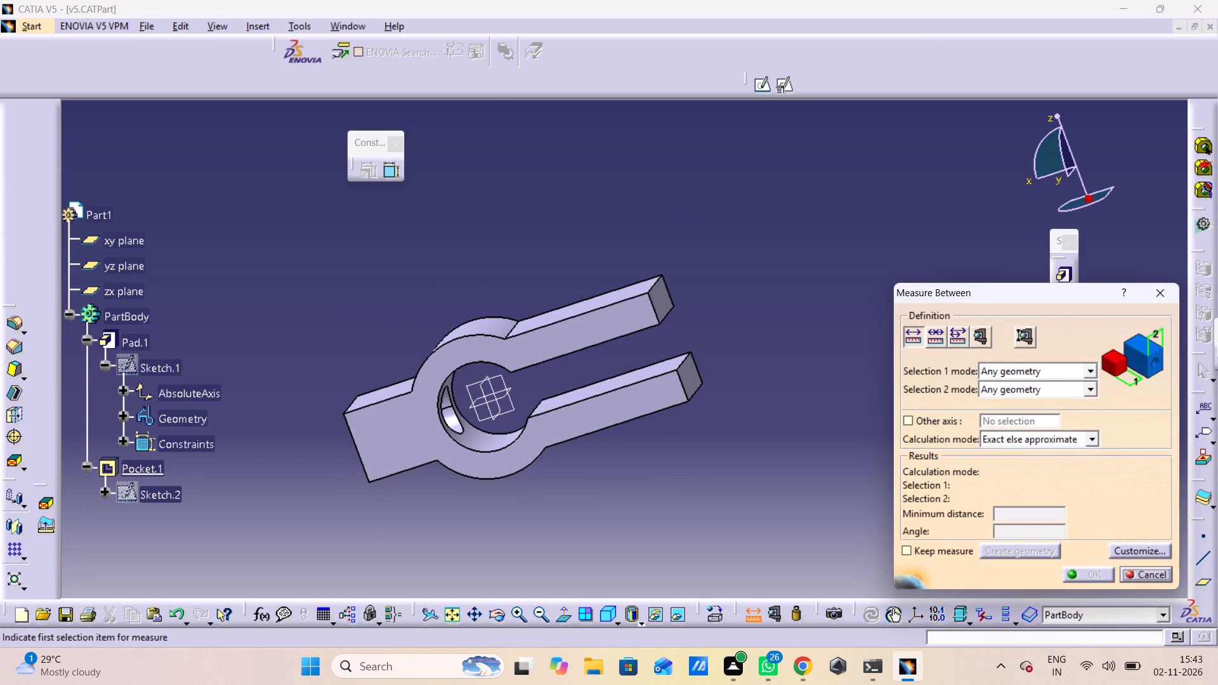
left_click(662, 324)
left_click(677, 369)
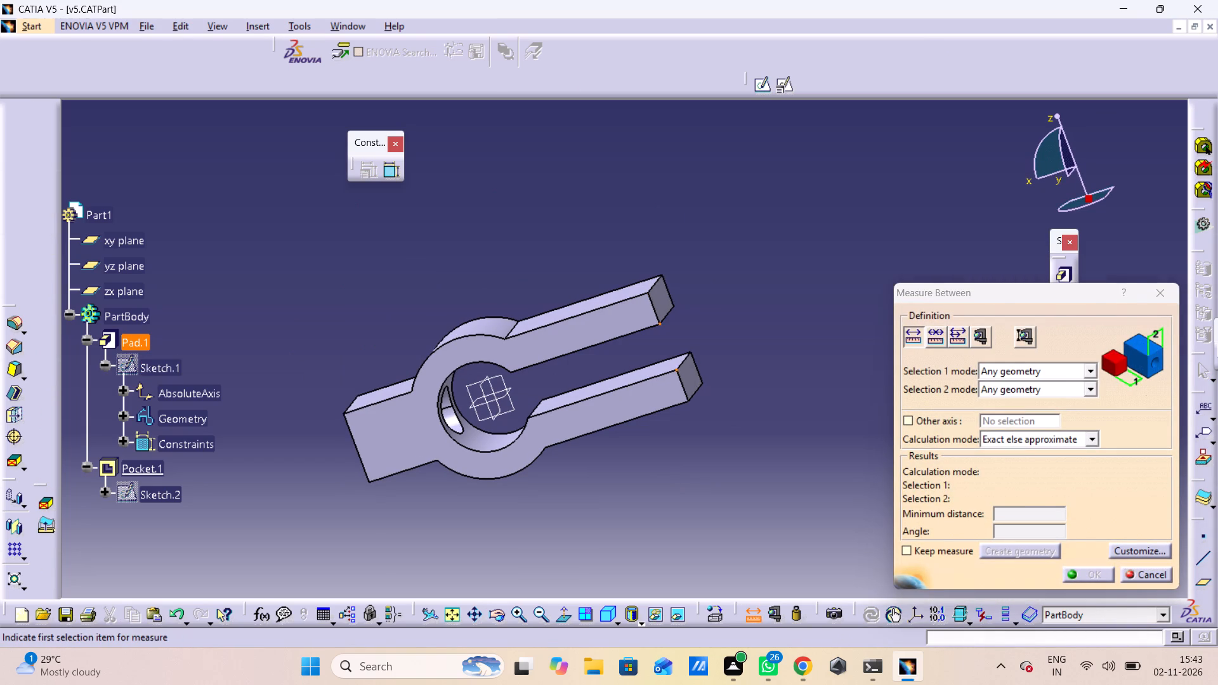
left_click(751, 334)
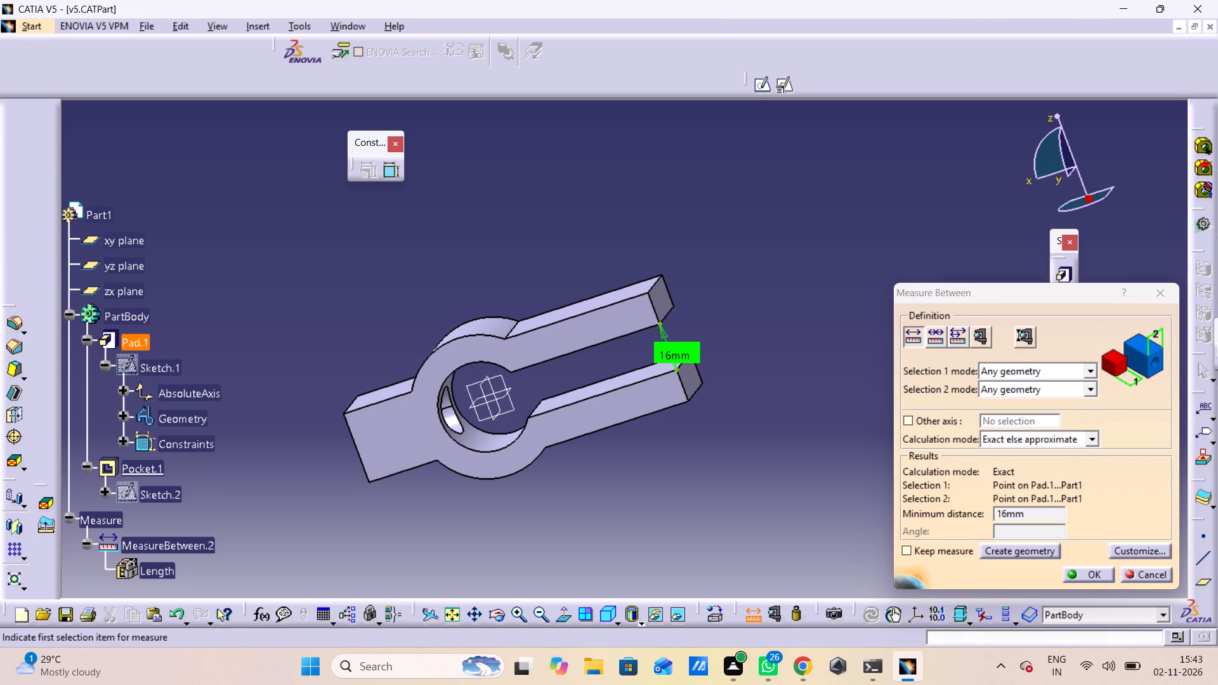
left_click(1075, 575)
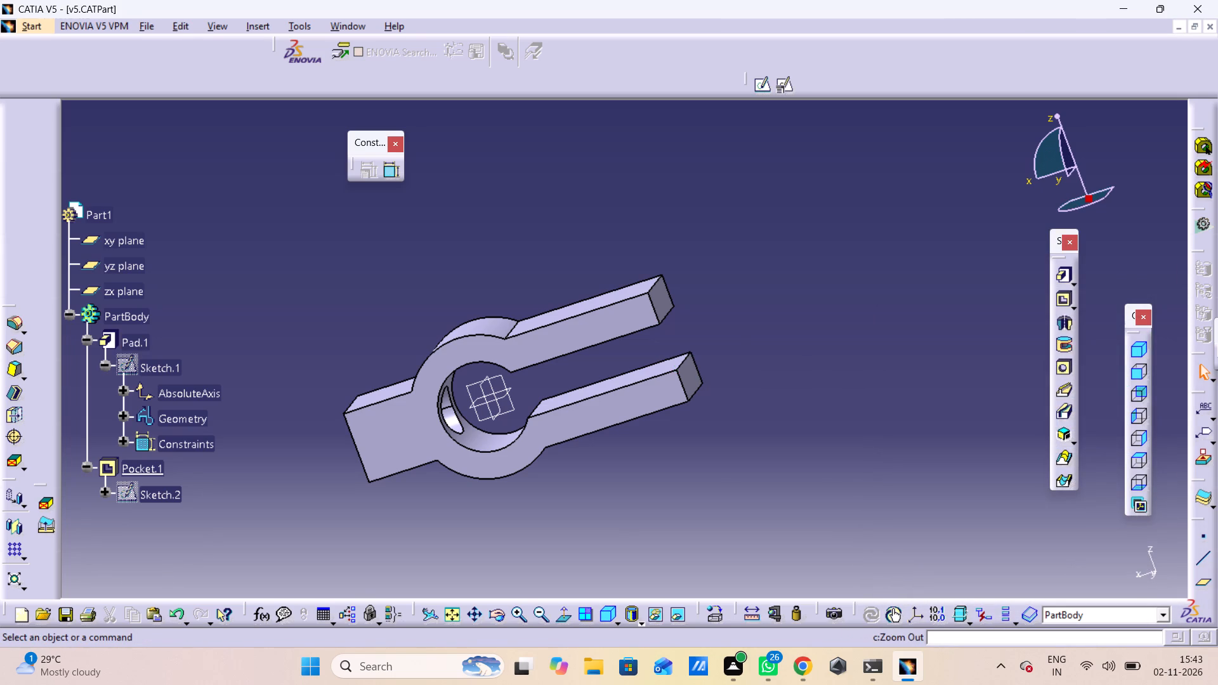
Save the v5 part.
key("ctrl+s")
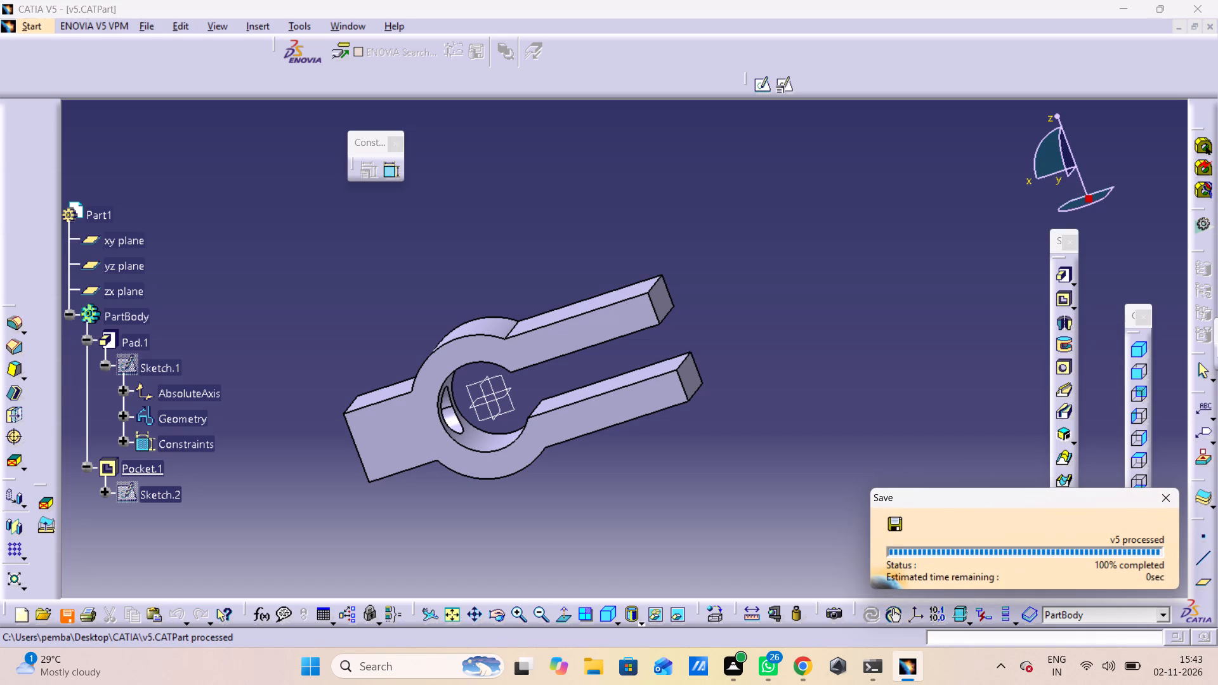
key("ctrl+s")
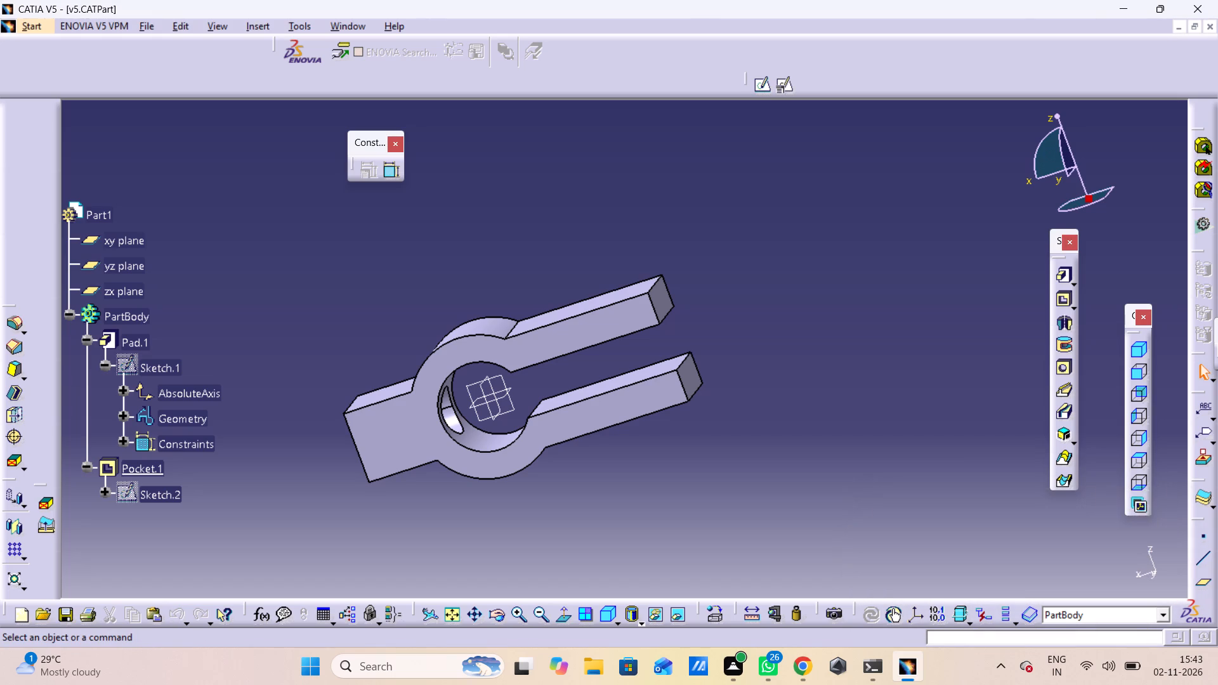
key("ctrl+s")
key("ctrl+s")
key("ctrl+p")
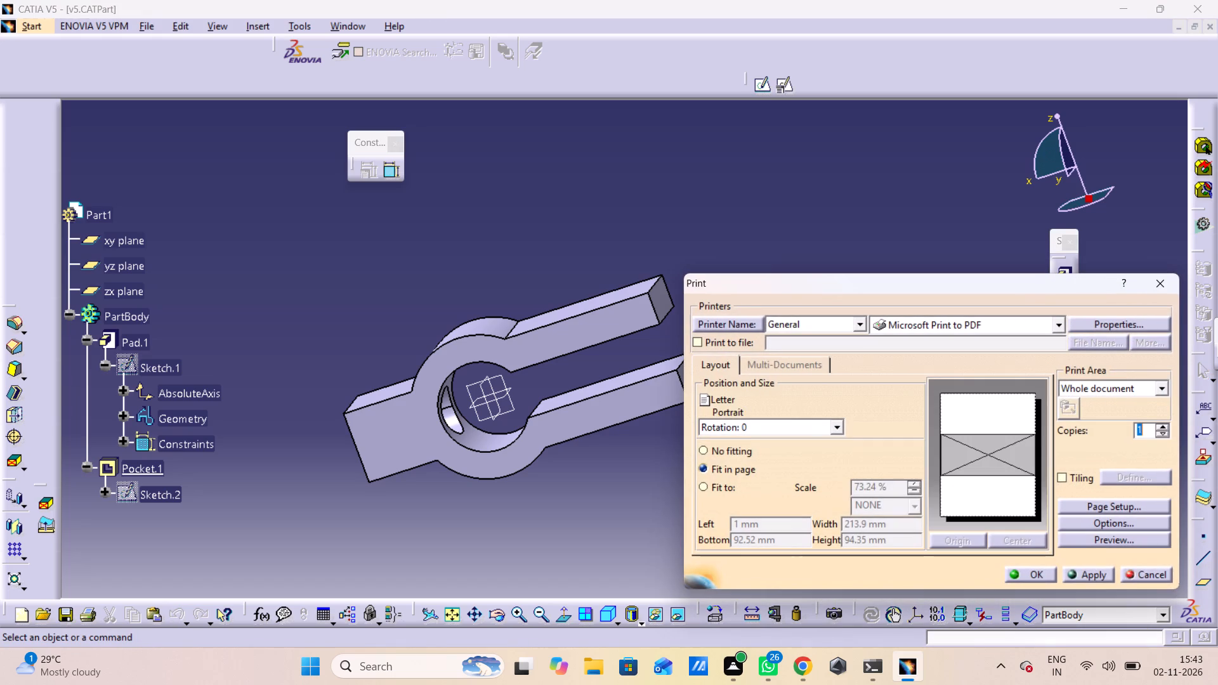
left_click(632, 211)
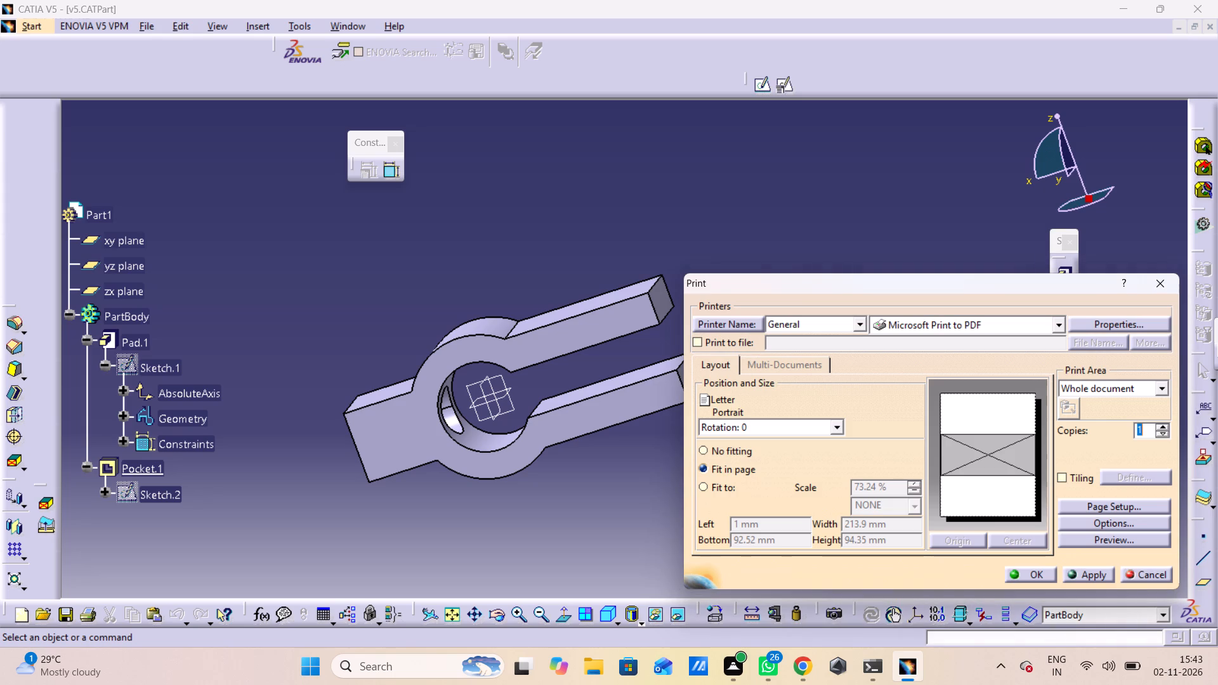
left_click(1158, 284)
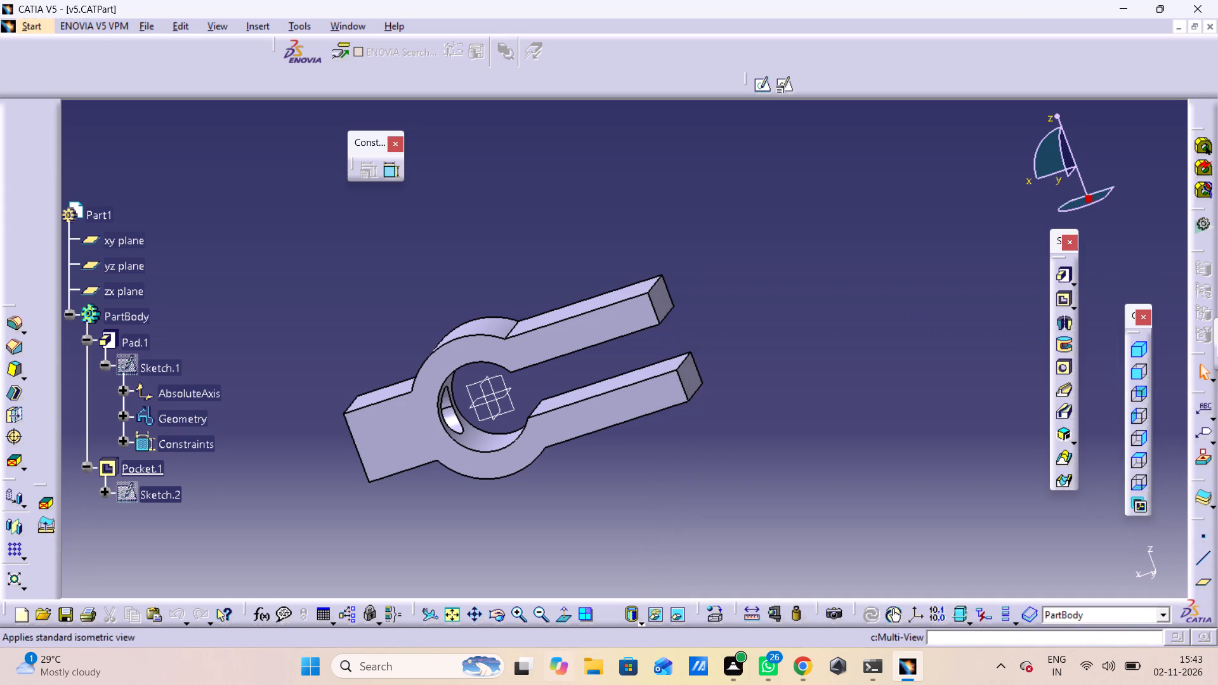
Print the part in isometric view with Microsoft Print to PDF, fitted in page, as v5 in the CATIA folder.
left_click(609, 616)
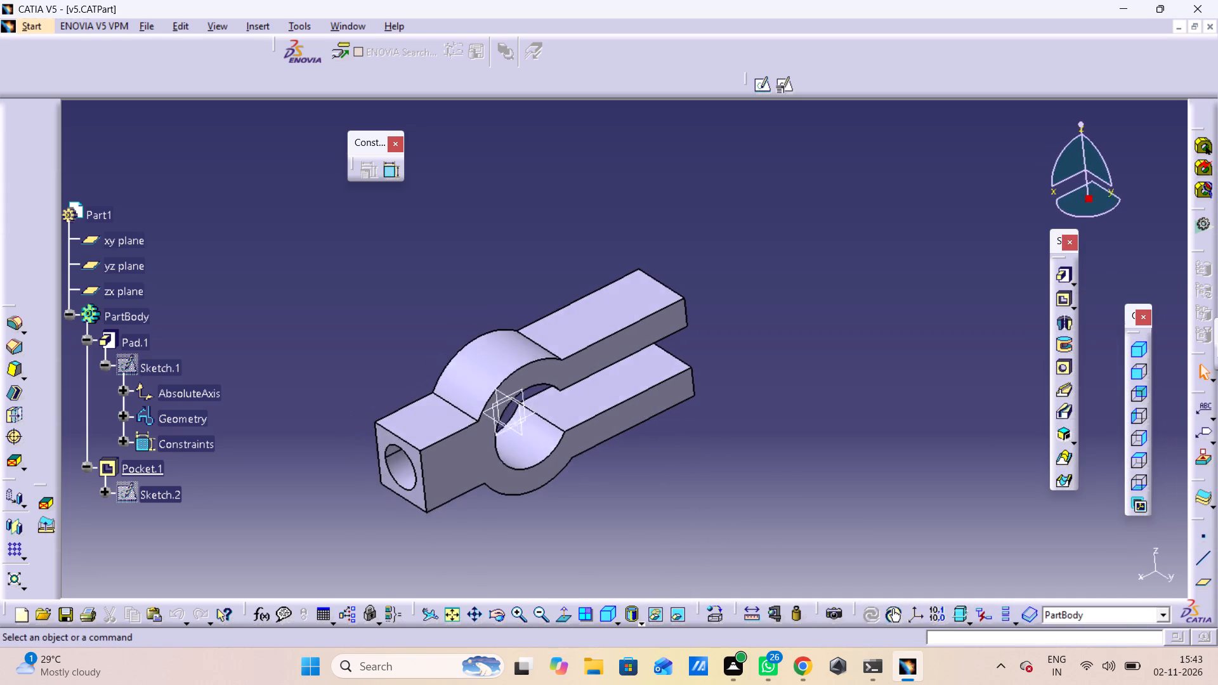
middle_click_drag(744, 445, 776, 418)
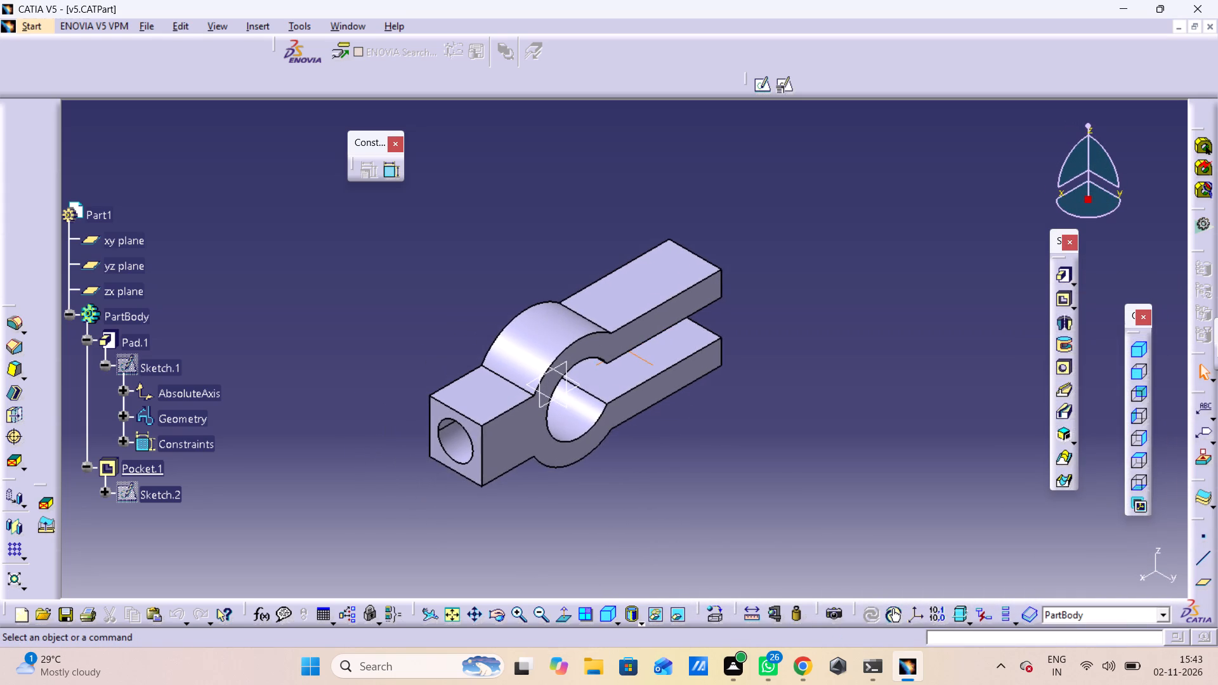
middle_click_drag(776, 418, 785, 407)
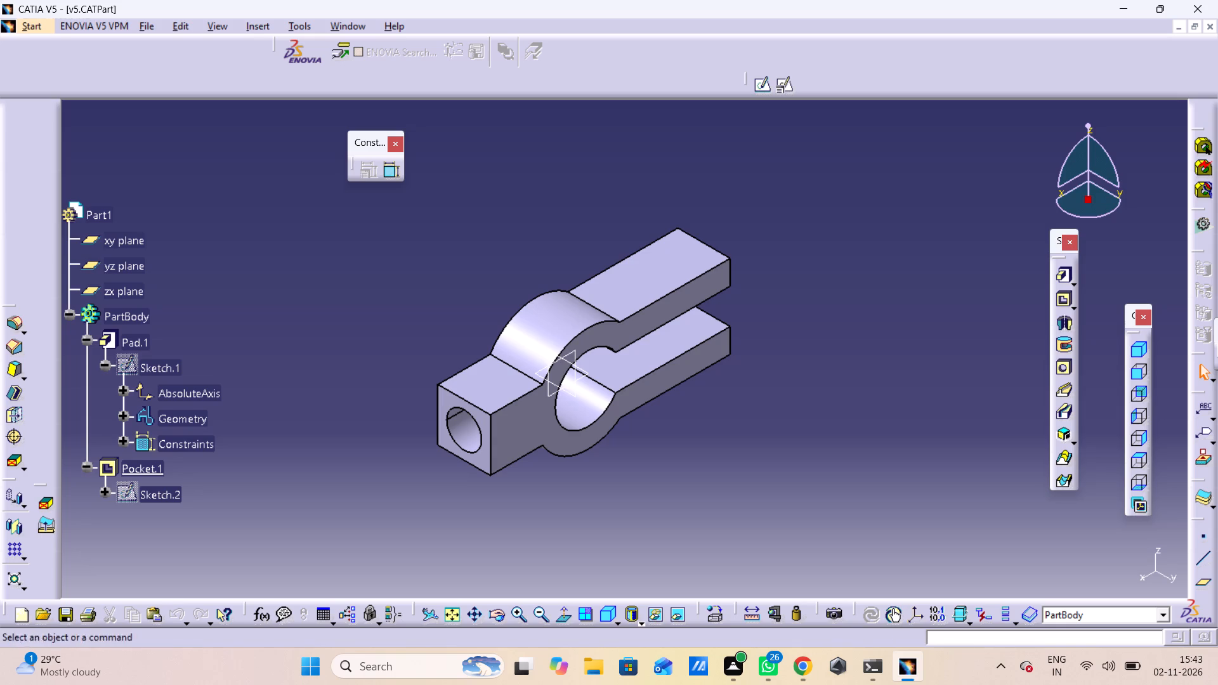
key("ctrl+p")
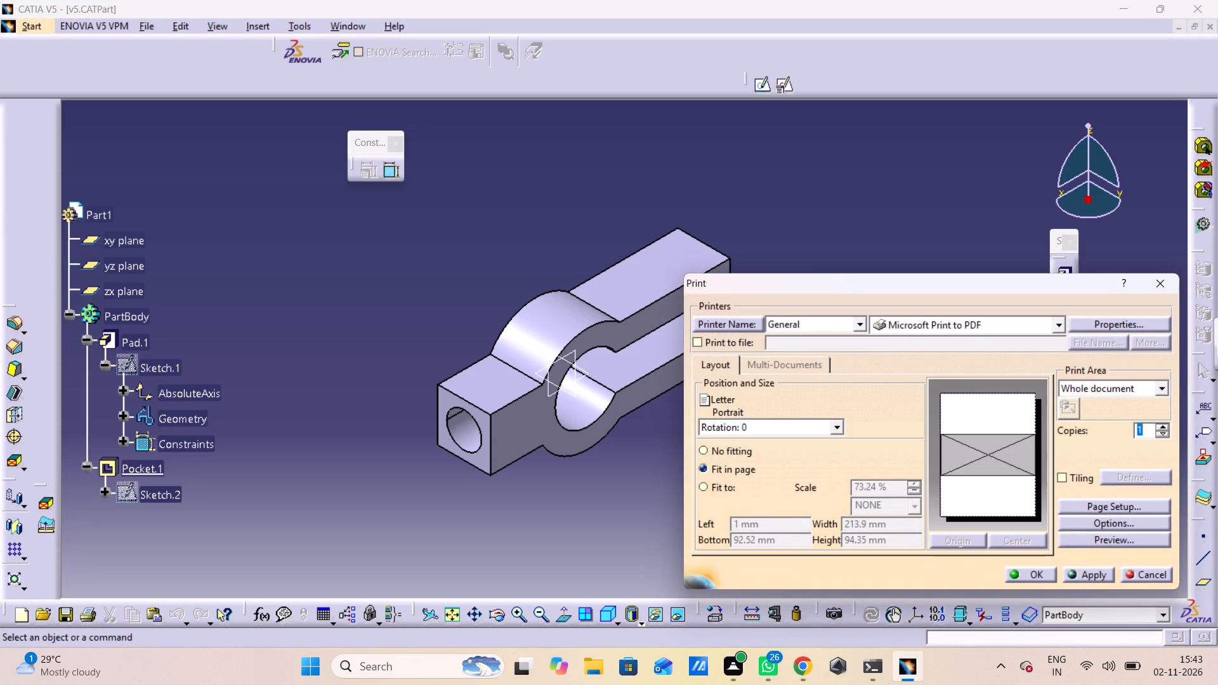
left_click(1027, 575)
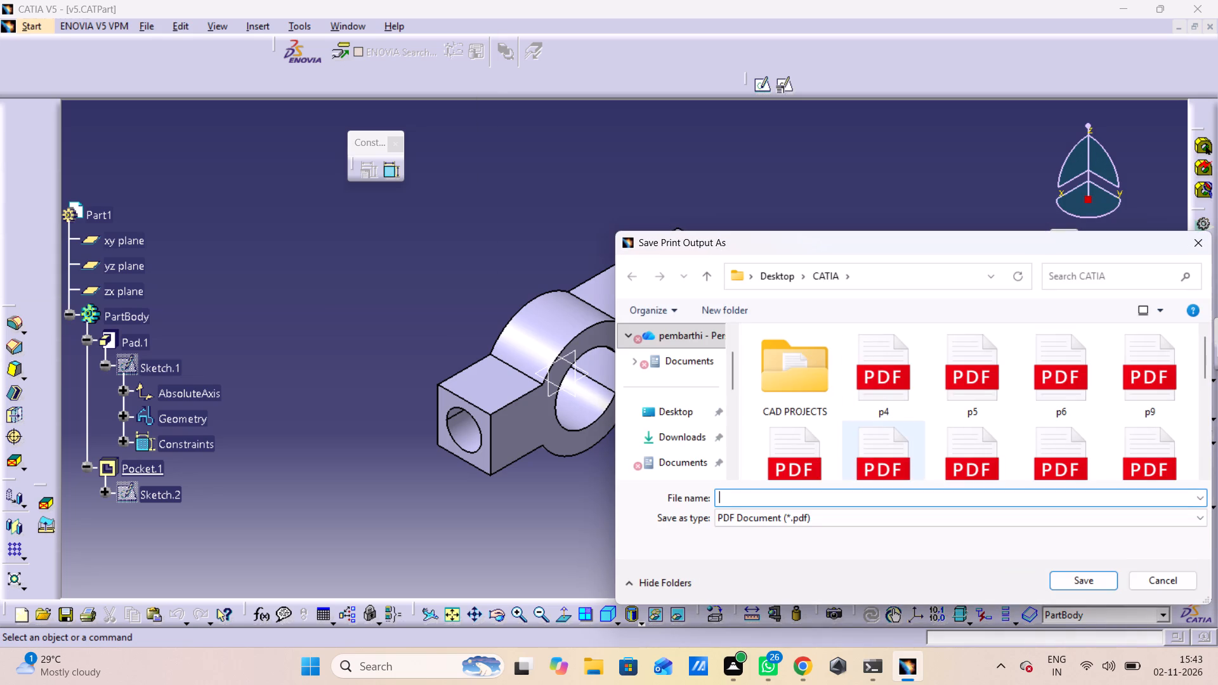
key("v")
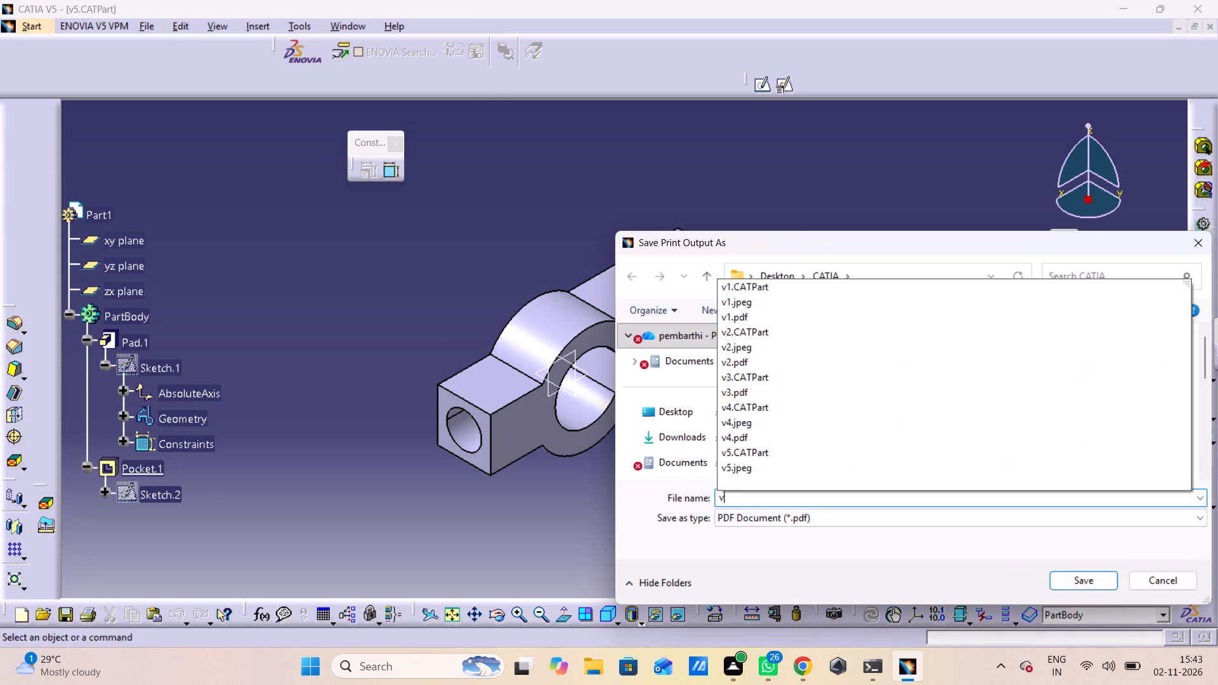
key("5")
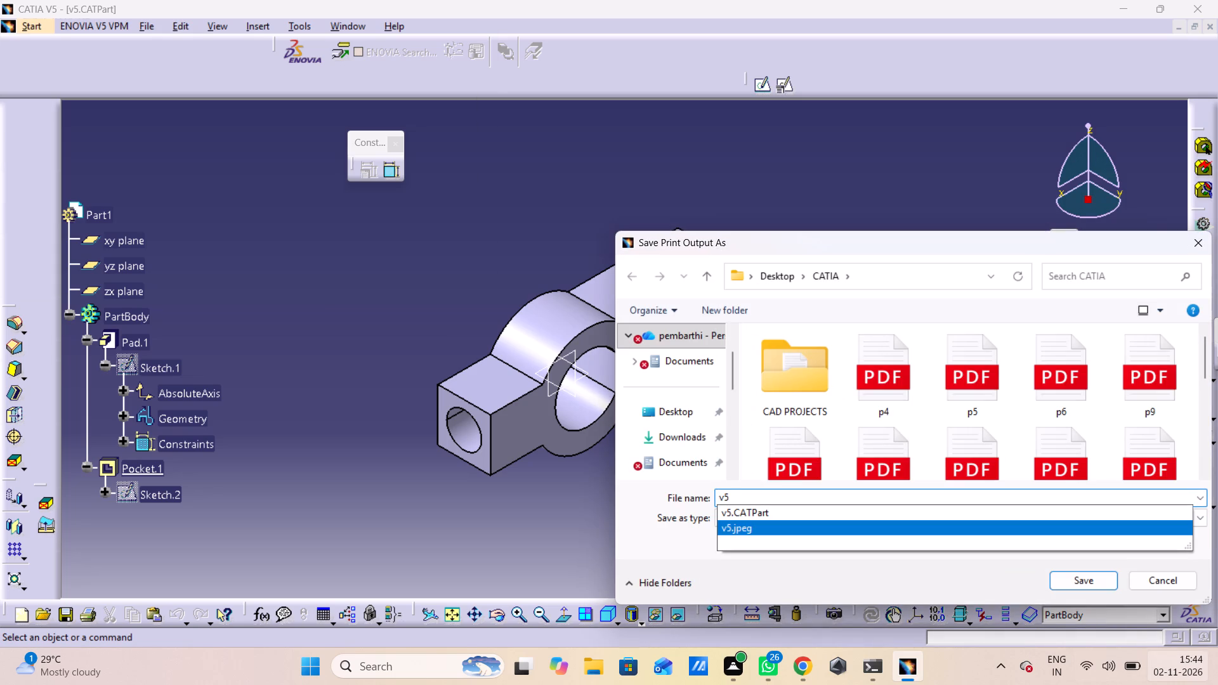
left_click(1067, 583)
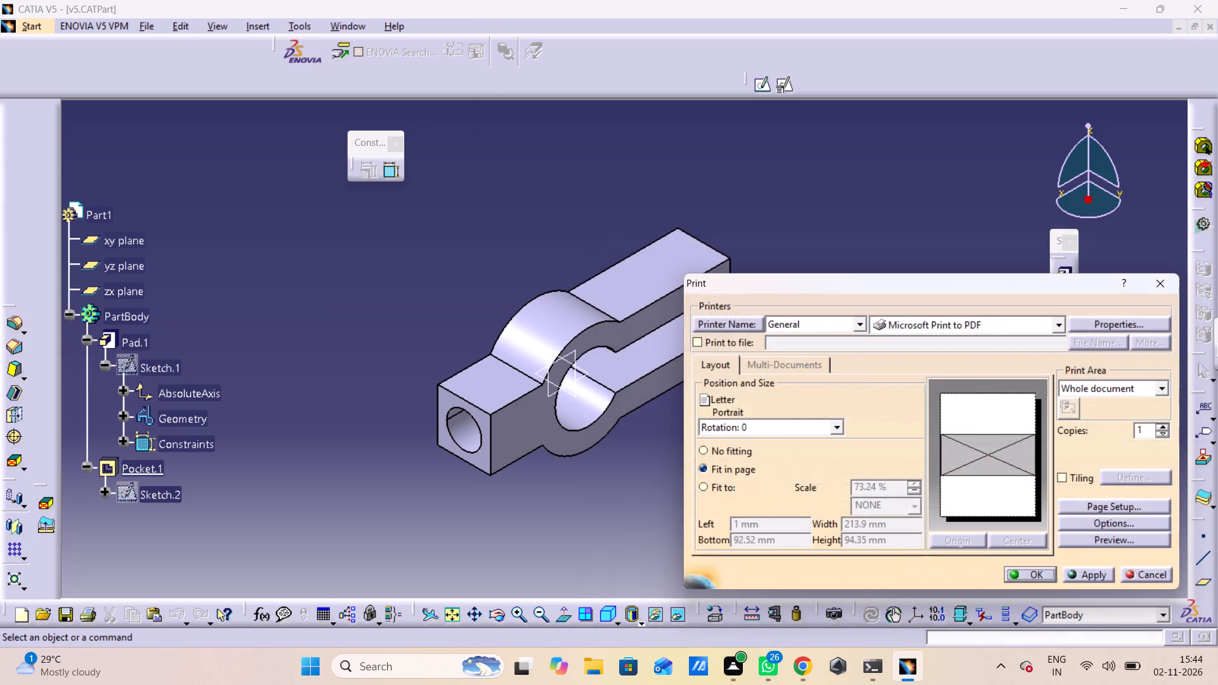